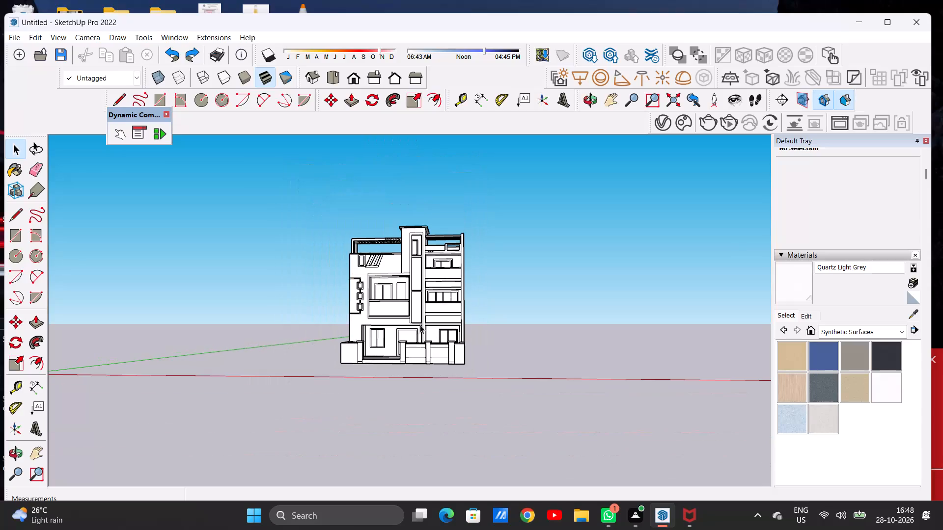
Examine the whole front elevation, the gate opening and the boundary wall's pillars and panels from the front and from above.
scroll(387, 231, "up", 4)
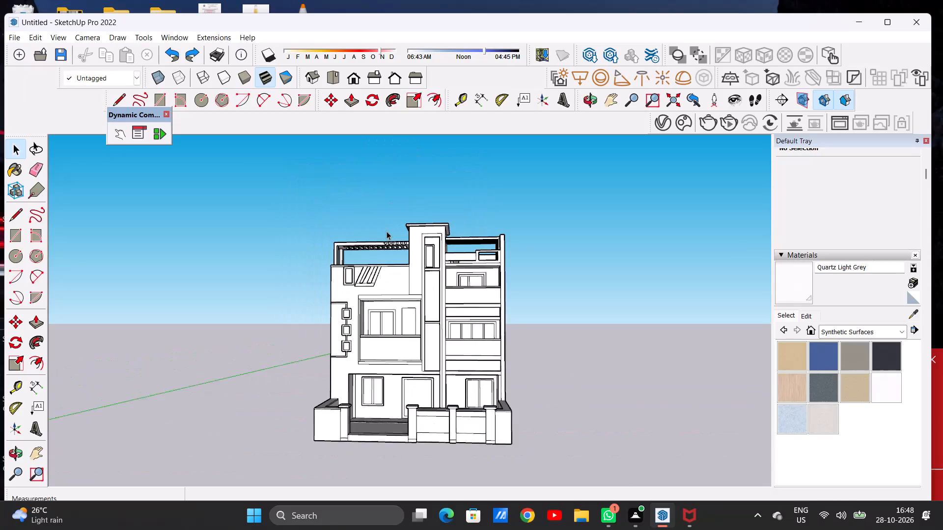
scroll(387, 231, "up", 2)
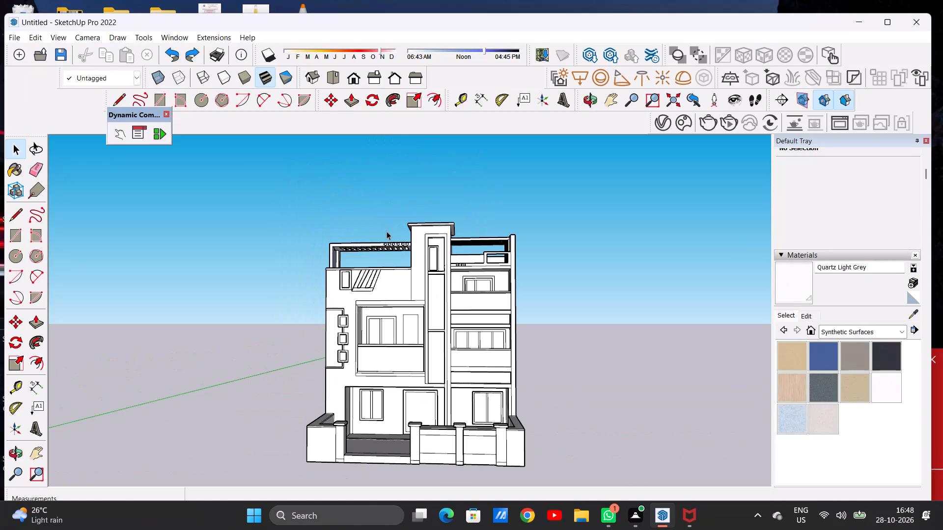
scroll(339, 208, "down", 7)
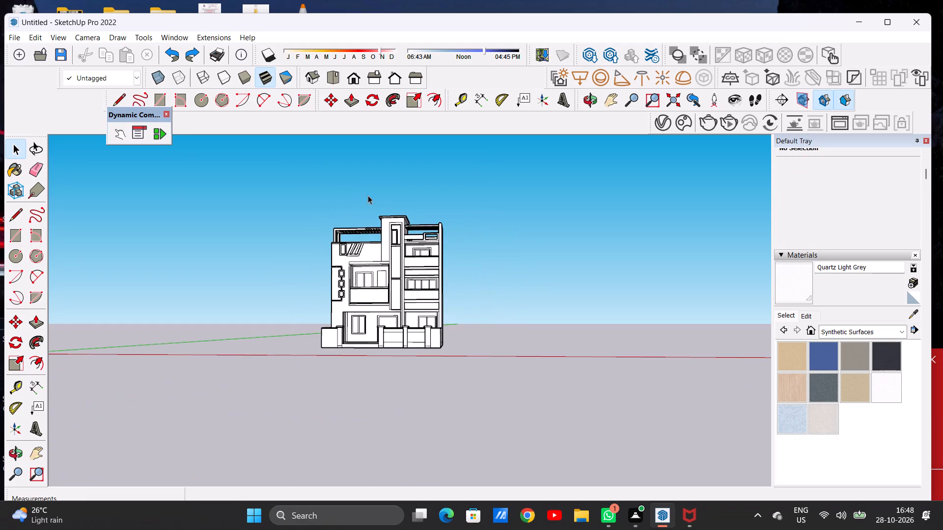
middle_click_drag(383, 248, 387, 365)
scroll(336, 355, "up", 11)
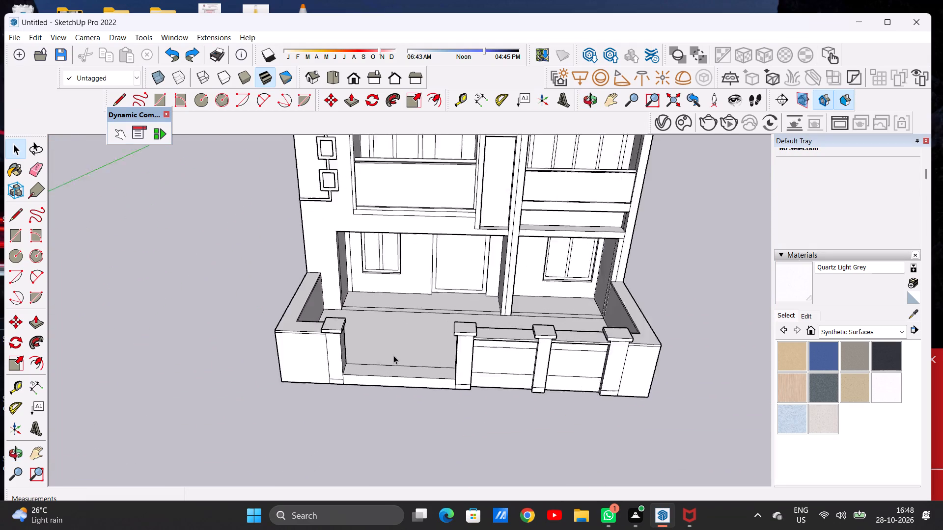
scroll(393, 355, "up", 3)
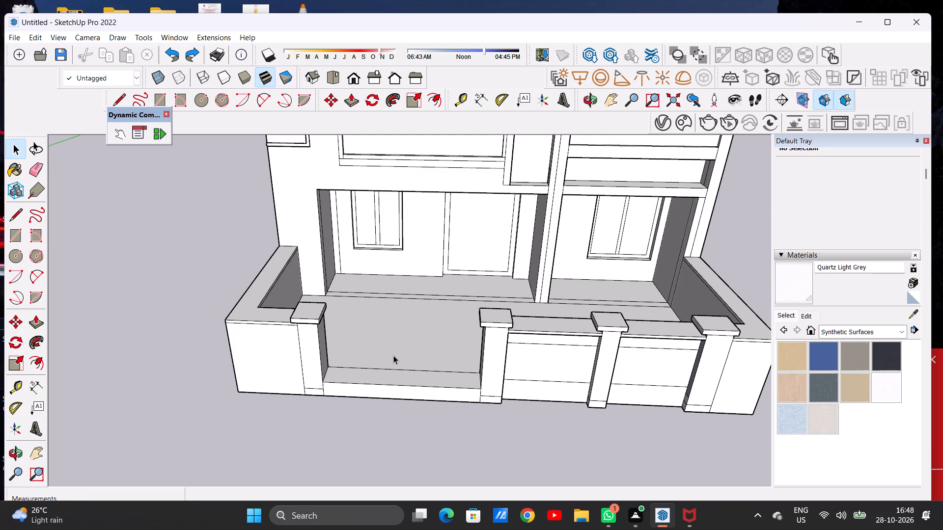
scroll(393, 355, "down", 7)
scroll(361, 332, "down", 5)
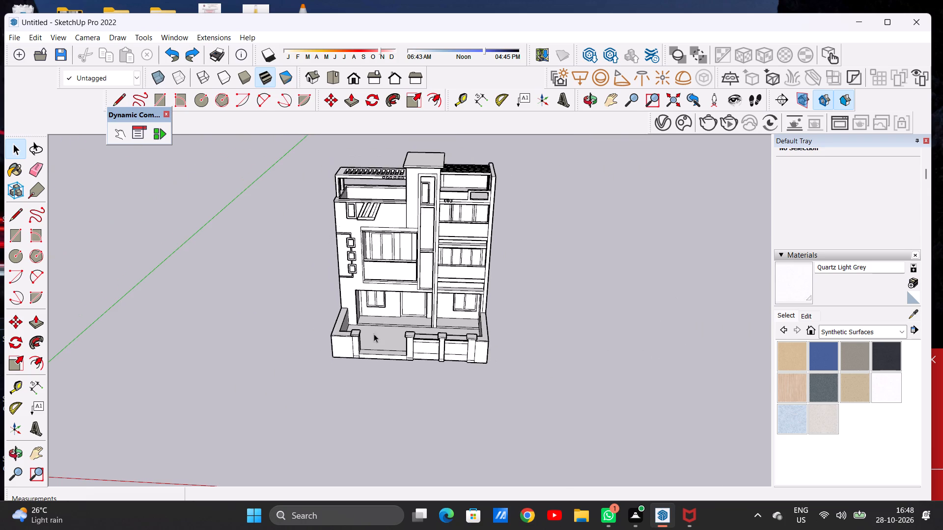
scroll(397, 347, "down", 6)
scroll(401, 349, "up", 7)
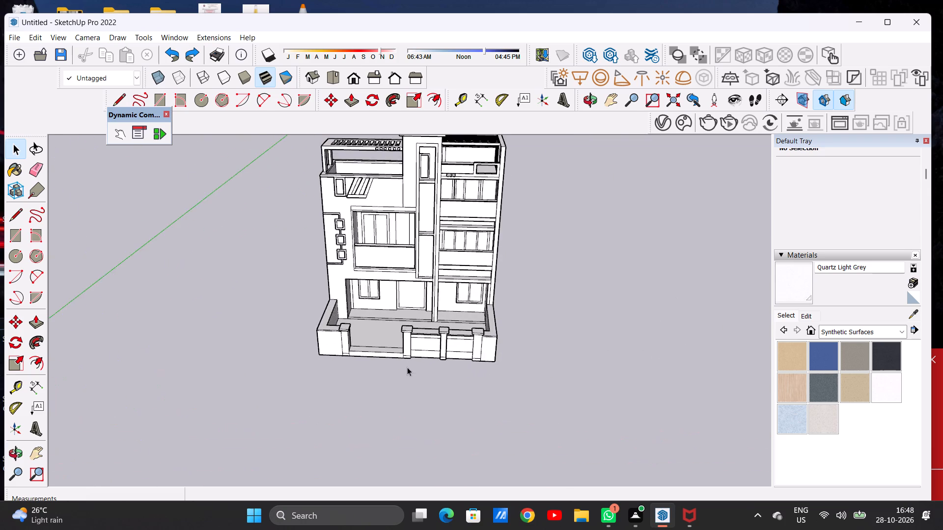
middle_click_drag(407, 367, 409, 301)
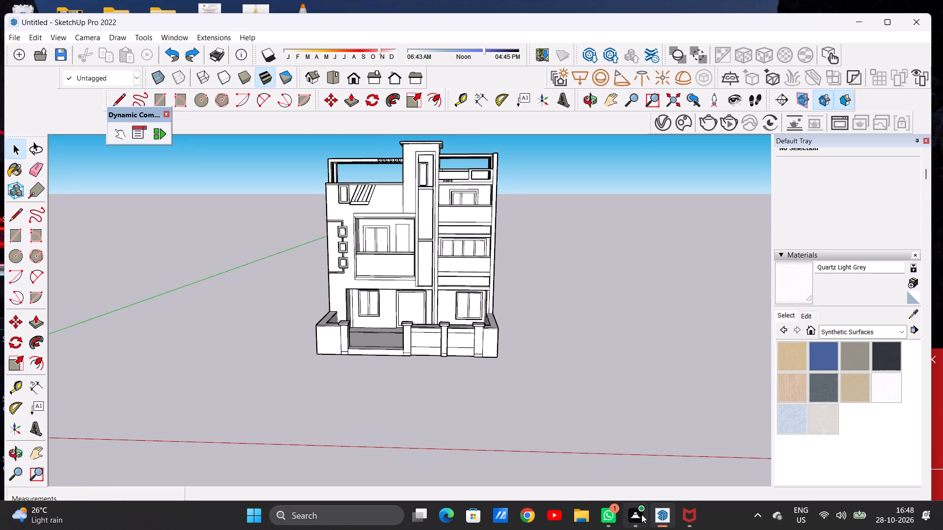
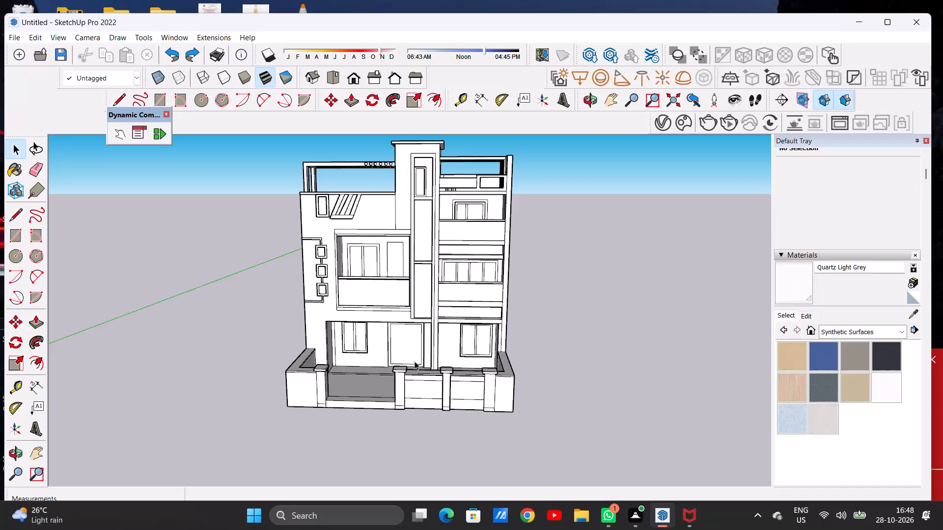
Examine the whole house and its boundary wall from the front, from the corner and from above.
scroll(413, 354, "down", 6)
middle_click_drag(395, 368, 394, 354)
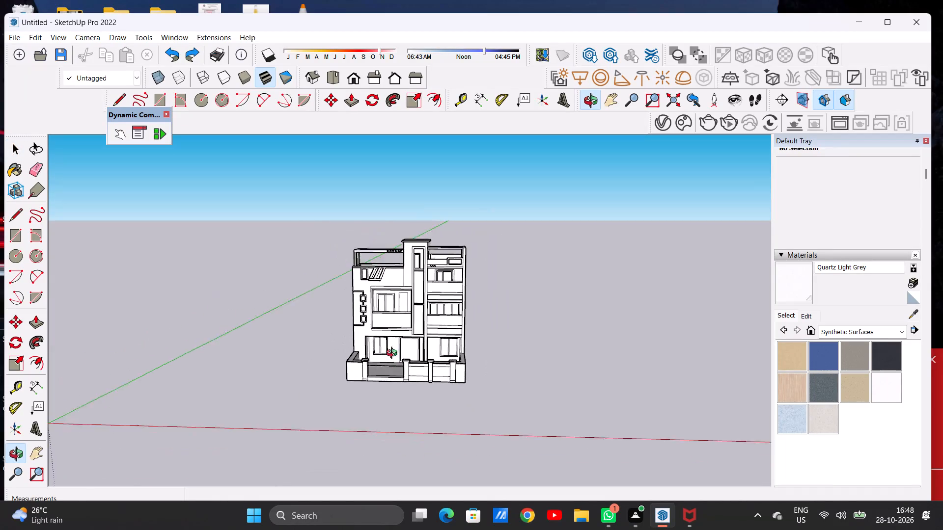
middle_click_drag(394, 354, 385, 325)
scroll(425, 325, "up", 5)
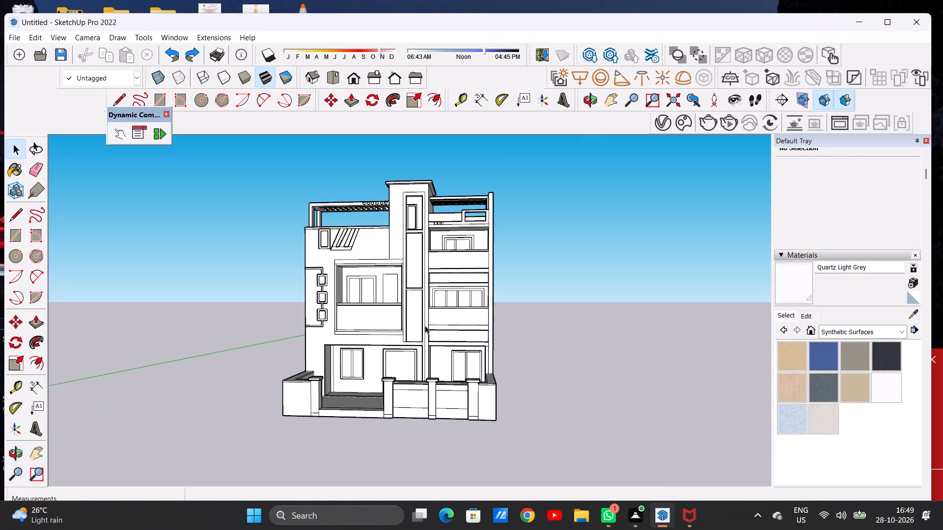
scroll(341, 332, "down", 5)
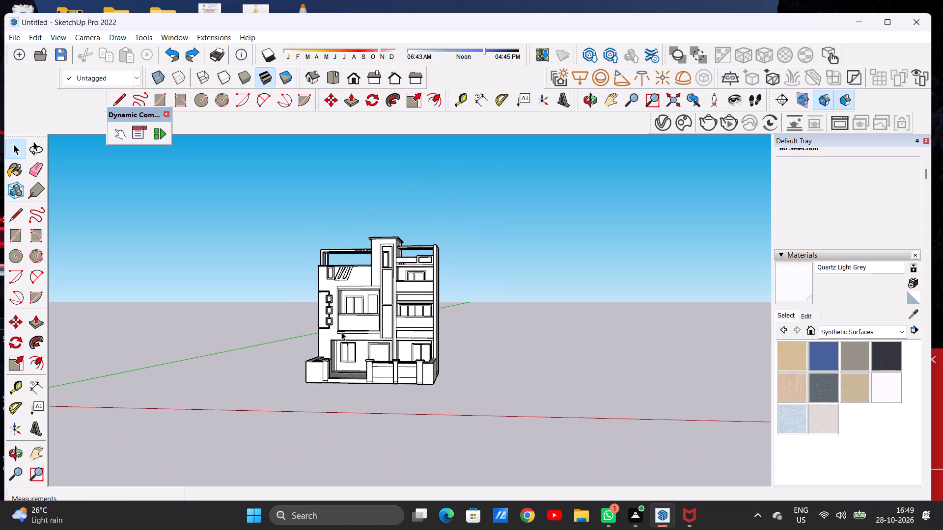
scroll(382, 282, "up", 6)
middle_click_drag(424, 286, 326, 315)
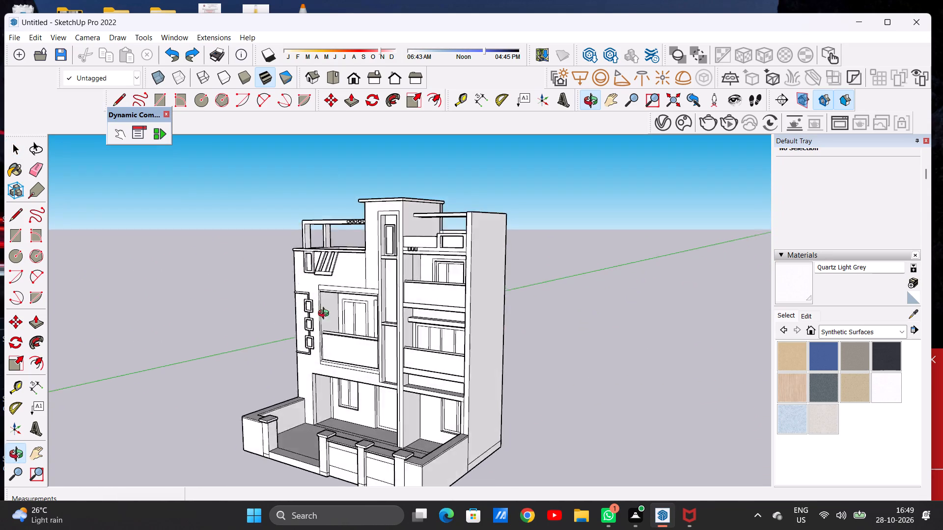
middle_click_drag(326, 315, 425, 320)
scroll(467, 303, "down", 4)
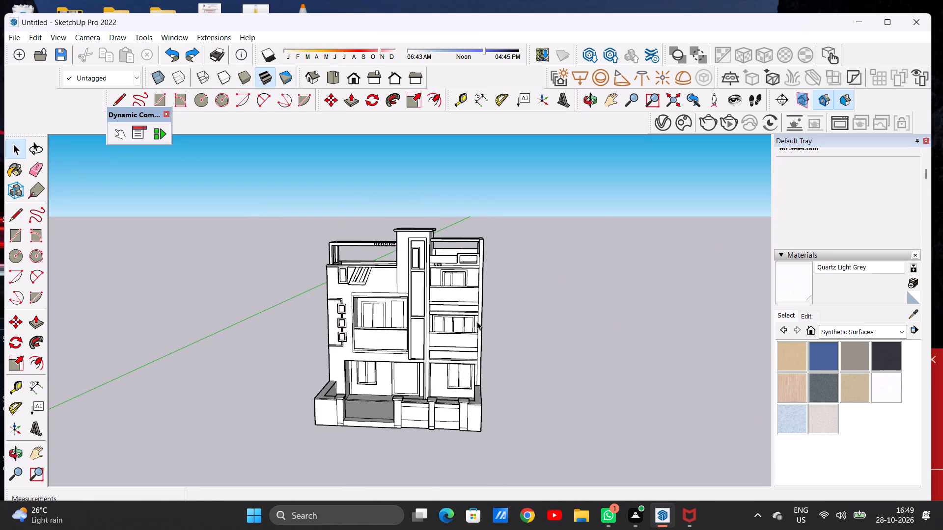
scroll(397, 411, "up", 7)
middle_click_drag(355, 390, 345, 470)
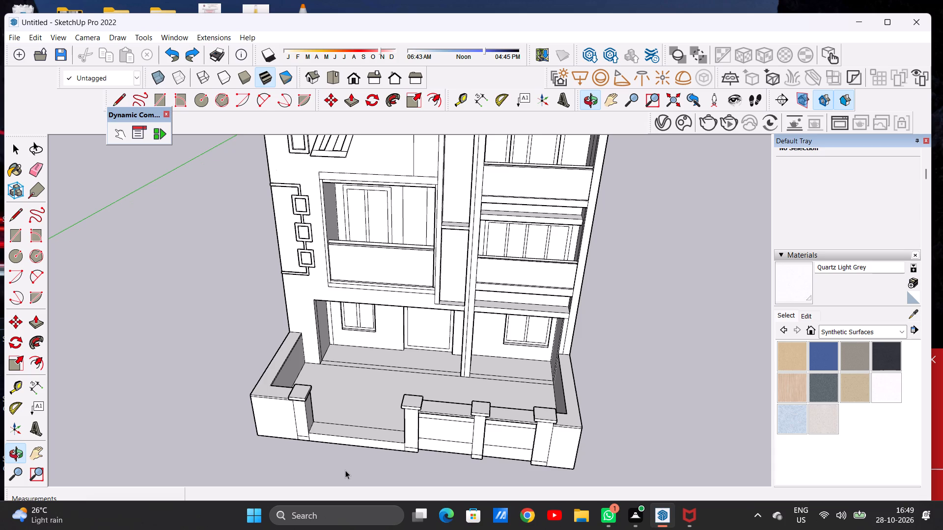
scroll(338, 459, "down", 6)
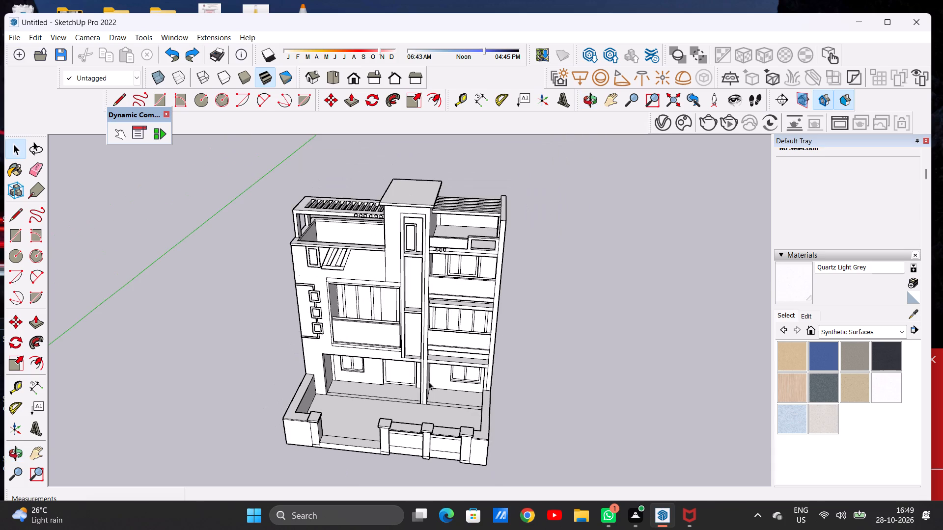
scroll(442, 334, "down", 4)
scroll(437, 256, "down", 6)
scroll(420, 248, "up", 5)
middle_click_drag(427, 336, 432, 304)
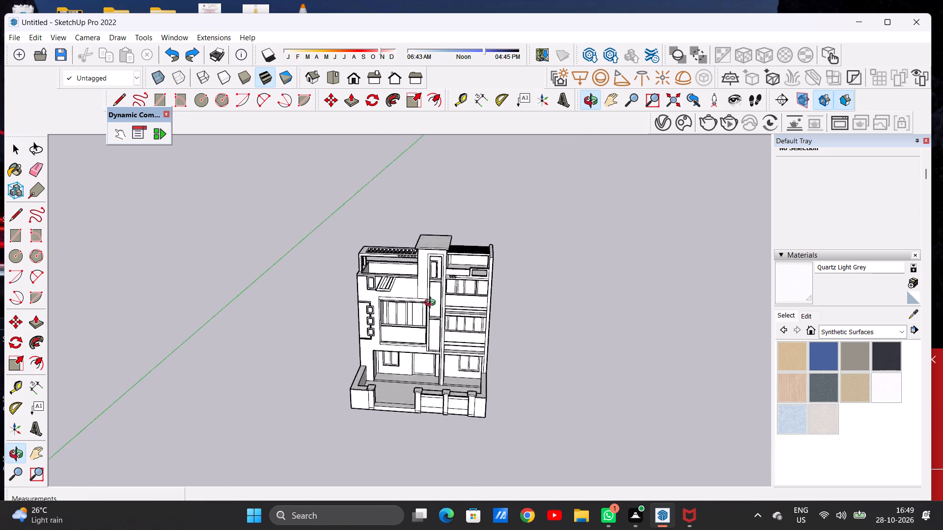
middle_click_drag(432, 304, 438, 264)
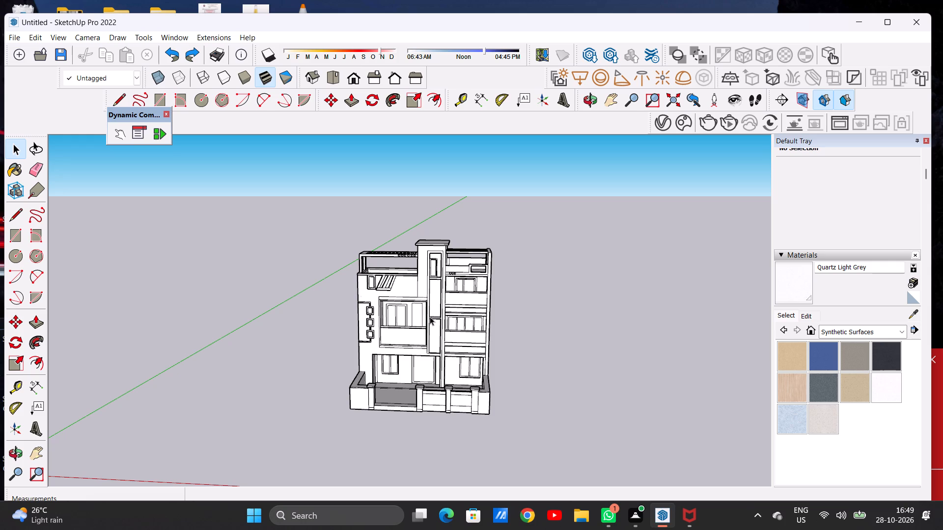
scroll(304, 302, "down", 7)
scroll(387, 296, "up", 6)
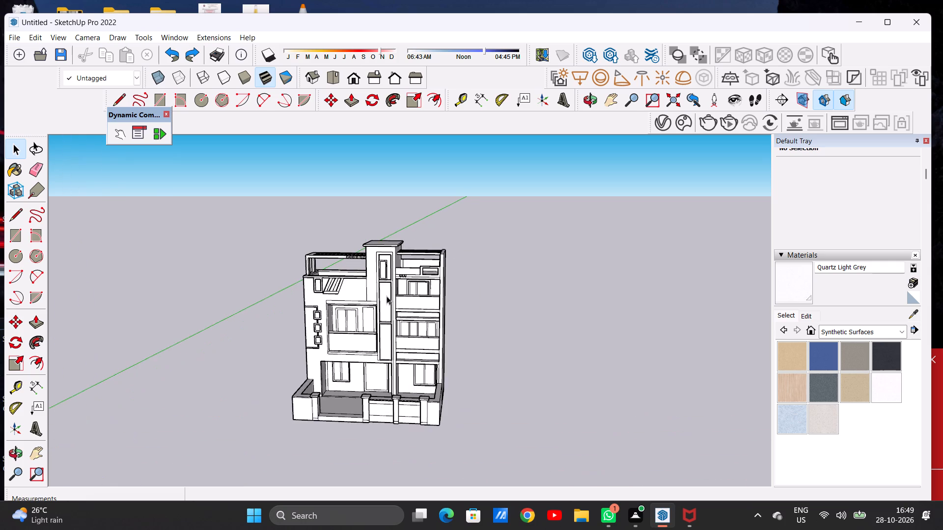
middle_click_drag(317, 311, 330, 304)
scroll(329, 304, "up", 2)
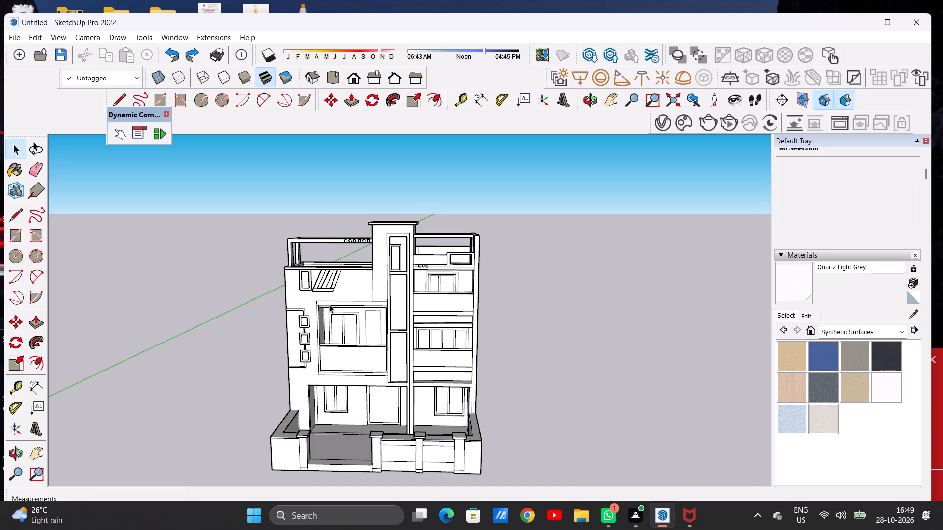
scroll(359, 276, "down", 6)
scroll(378, 302, "up", 8)
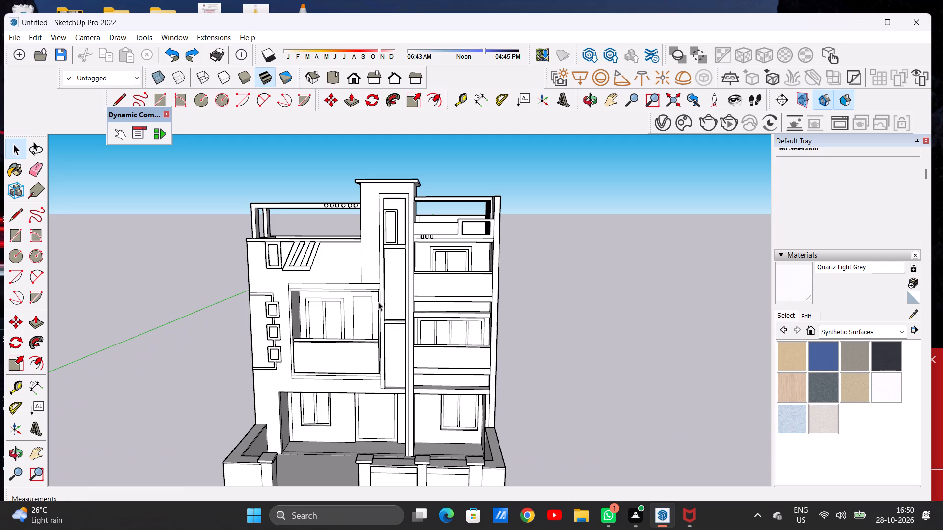
scroll(378, 302, "down", 3)
scroll(343, 462, "up", 1)
scroll(343, 462, "down", 1)
scroll(343, 462, "up", 2)
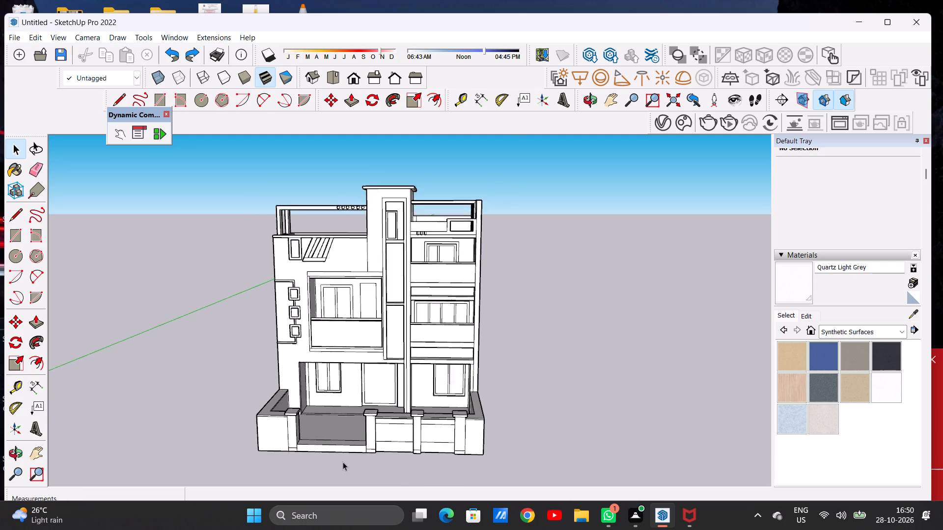
Examine the boundary wall's pillars, panels and gate opening close up against the ground-floor facade.
scroll(343, 462, "up", 3)
middle_click_drag(362, 417, 307, 390)
middle_click_drag(320, 392, 400, 379)
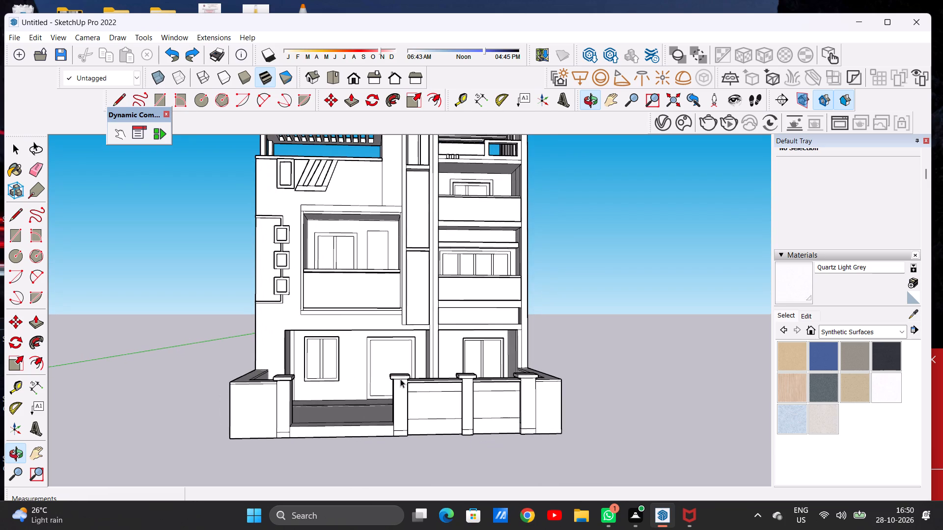
scroll(393, 415, "down", 5)
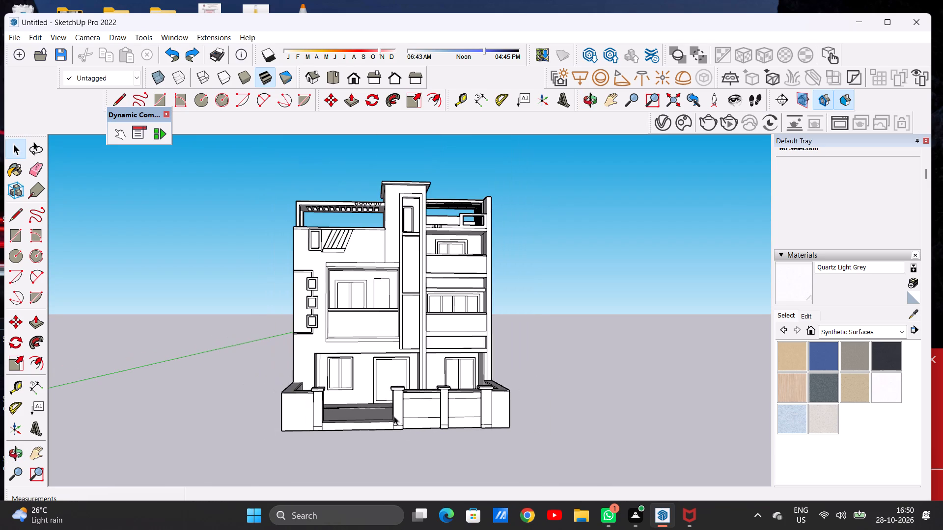
scroll(459, 417, "up", 11)
scroll(388, 411, "down", 5)
middle_click_drag(482, 393, 421, 393)
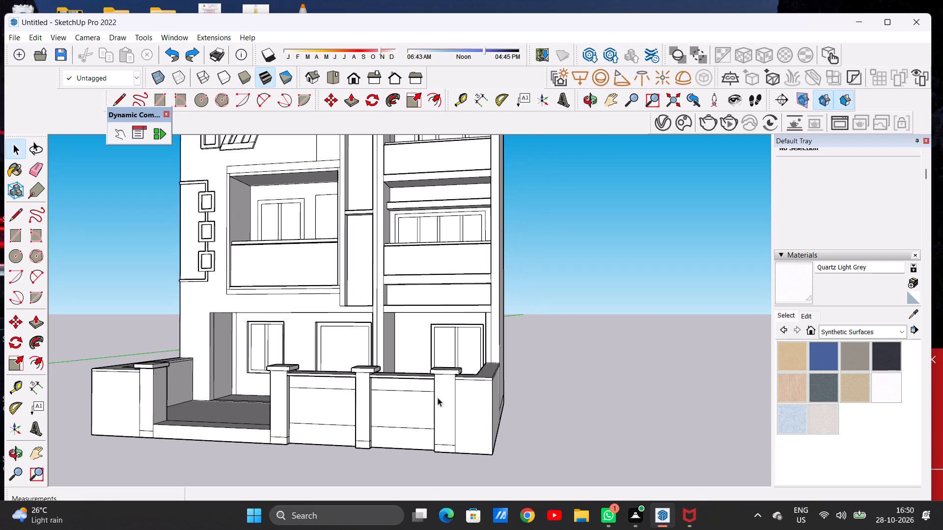
Examine the roof terrace's pergola beams and parapet beside the stair tower from above and below.
scroll(444, 392, "down", 5)
middle_click_drag(378, 377, 421, 449)
scroll(425, 446, "down", 7)
scroll(433, 277, "up", 15)
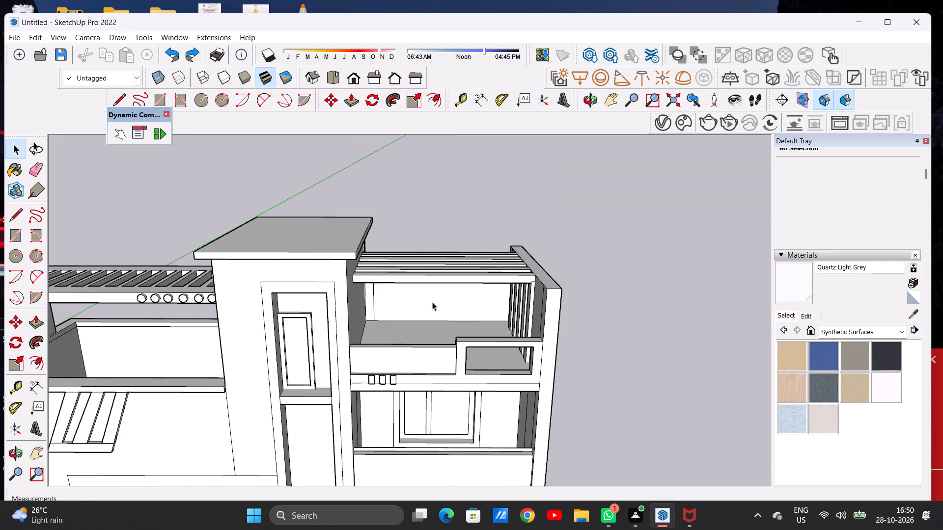
middle_click_drag(433, 344, 442, 239)
scroll(425, 279, "up", 7)
middle_click_drag(465, 295, 412, 288)
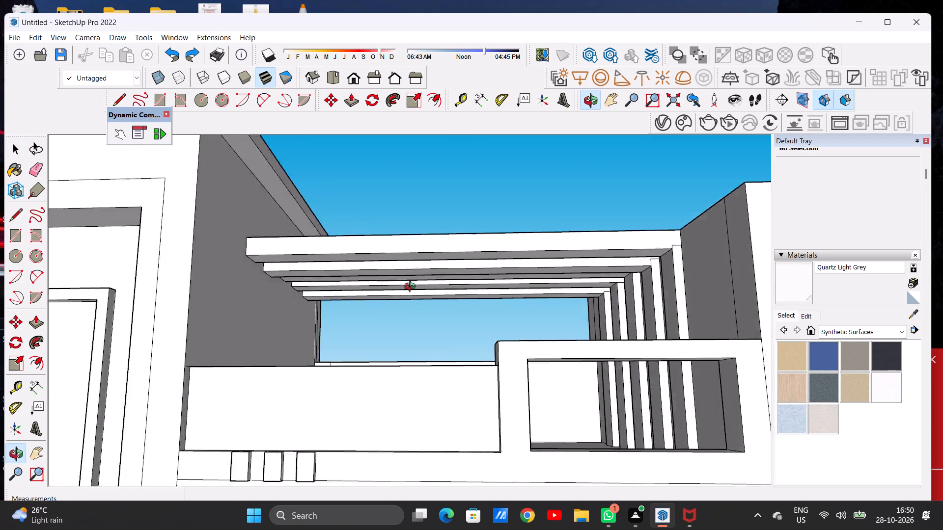
middle_click_drag(412, 288, 440, 359)
scroll(520, 305, "down", 13)
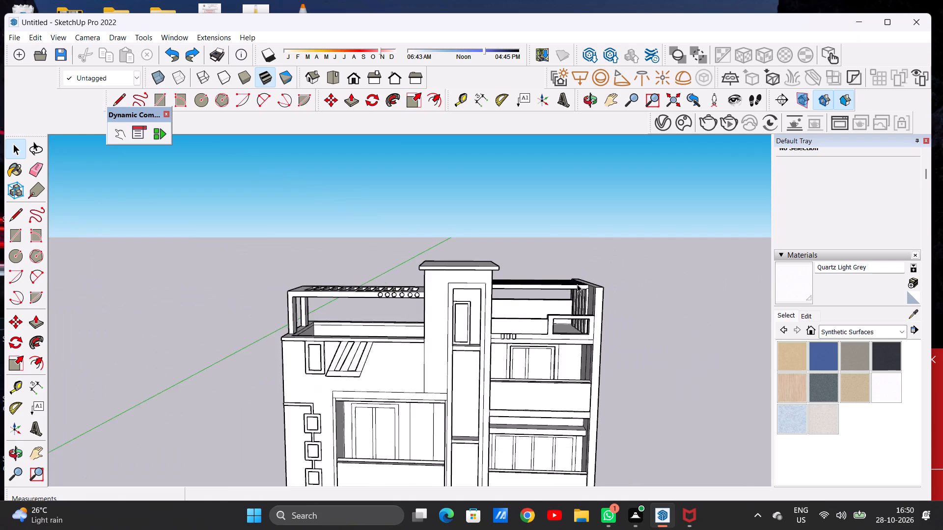
scroll(577, 284, "down", 7)
scroll(535, 298, "up", 4)
Erase the stray vertical line on the roof terrace's back wall, in the corner next to the stair tower.
middle_click_drag(540, 302, 443, 340)
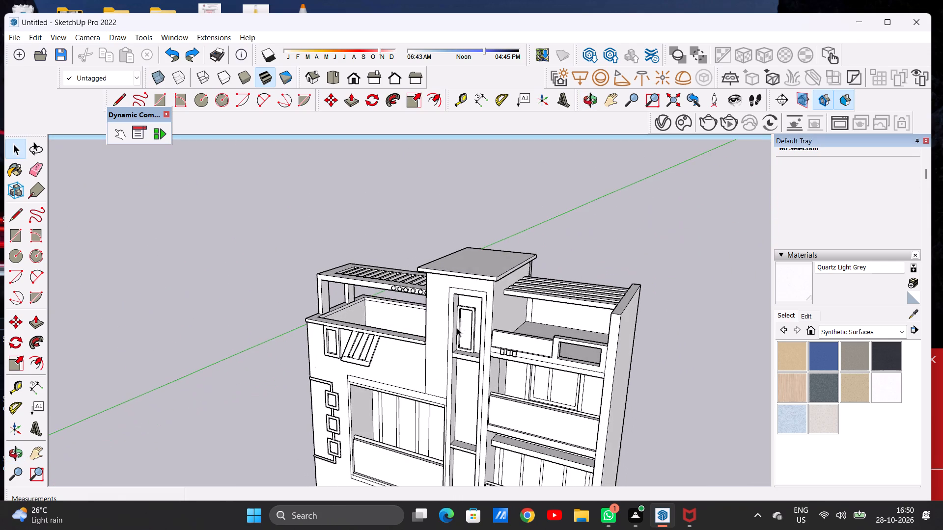
scroll(526, 303, "up", 16)
middle_click_drag(537, 322, 534, 318)
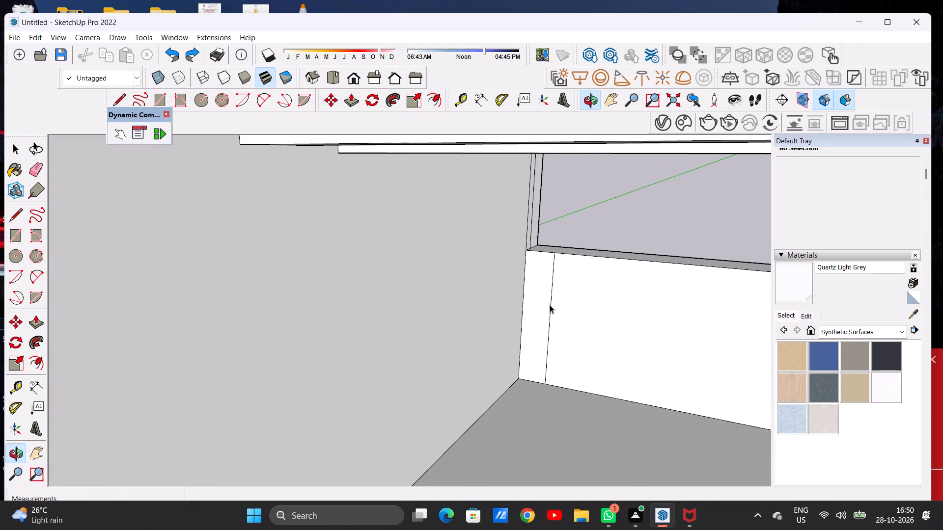
key("e")
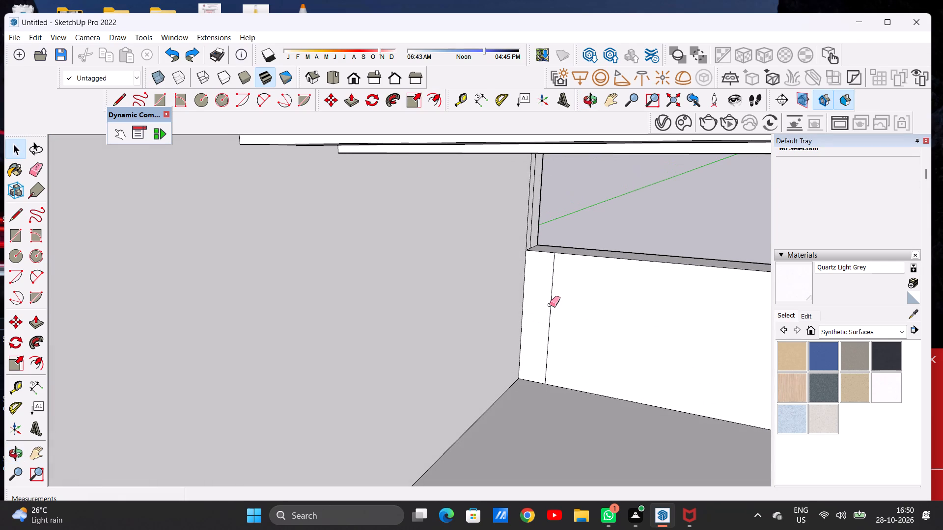
left_click(552, 305)
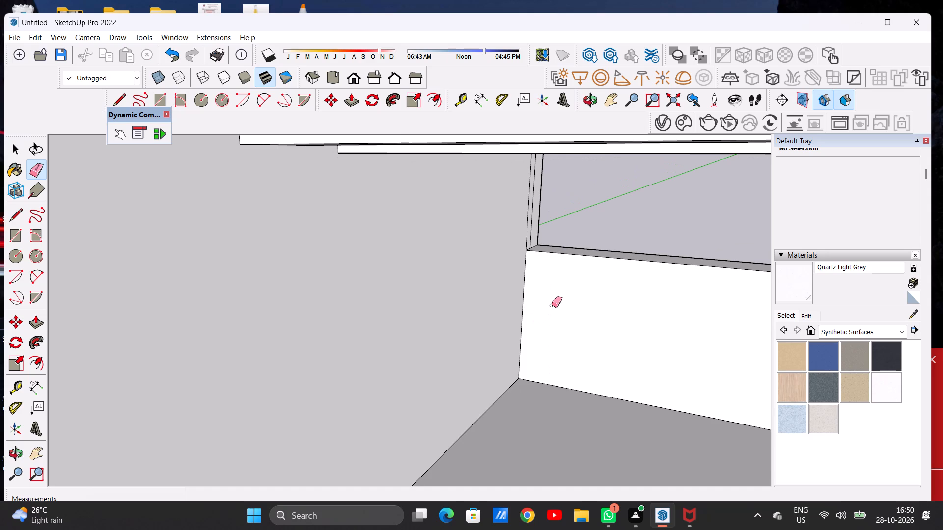
Examine the roof terrace and the complete front elevation with its boundary wall again.
scroll(531, 371, "down", 1)
scroll(532, 370, "up", 1)
scroll(534, 367, "down", 15)
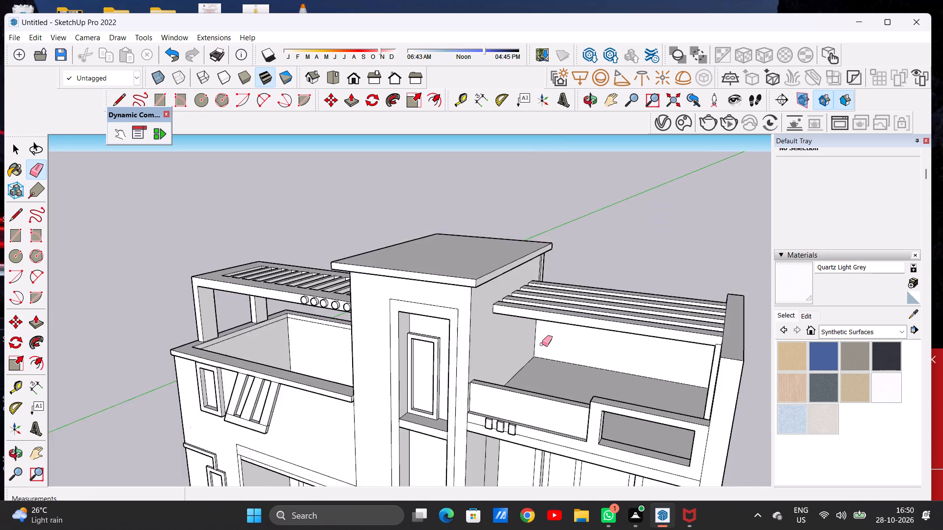
scroll(542, 344, "down", 5)
scroll(547, 342, "up", 1)
scroll(568, 332, "down", 7)
middle_click_drag(482, 362, 581, 325)
scroll(521, 331, "down", 2)
scroll(517, 332, "up", 1)
scroll(513, 333, "down", 3)
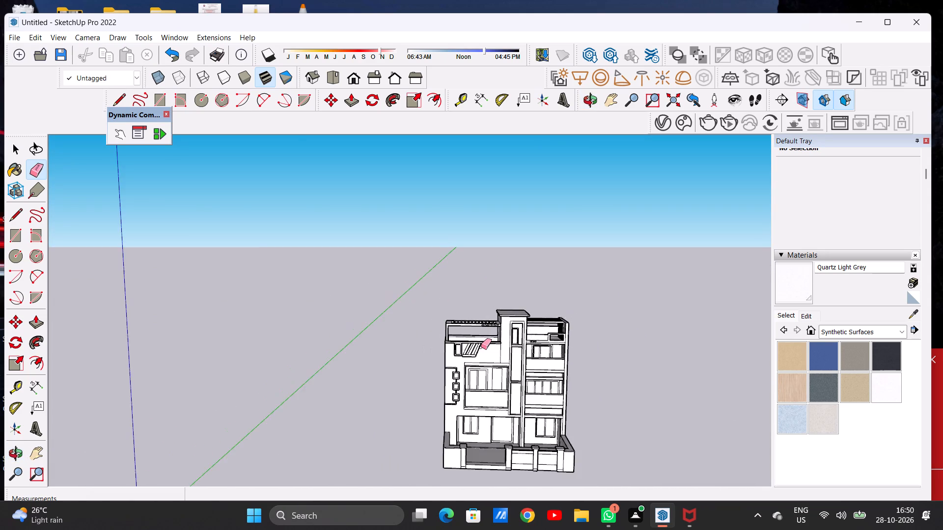
scroll(471, 353, "down", 6)
scroll(498, 371, "up", 15)
key("space")
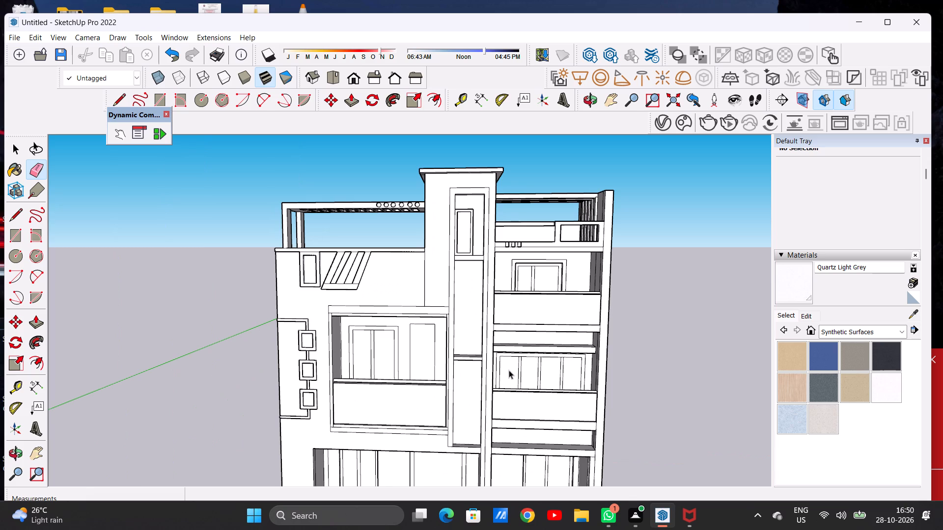
scroll(509, 371, "down", 7)
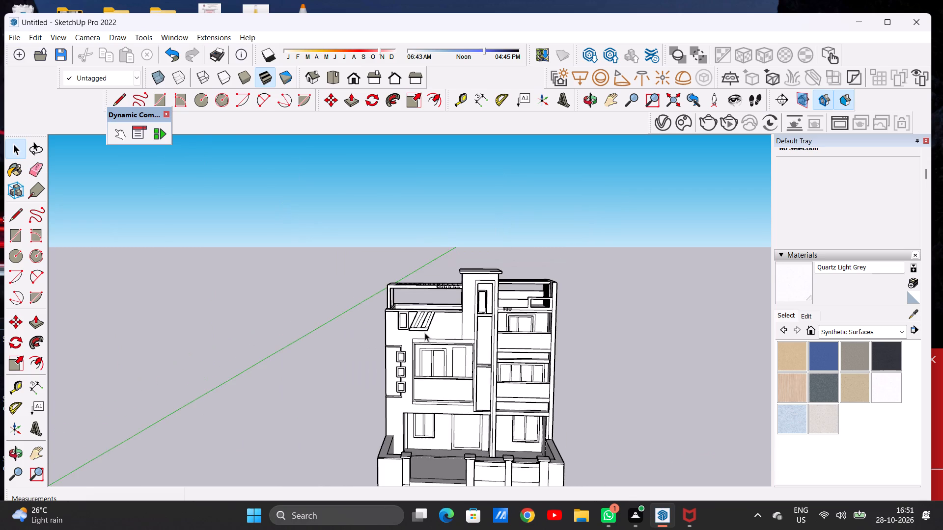
scroll(410, 337, "down", 8)
scroll(448, 395, "up", 7)
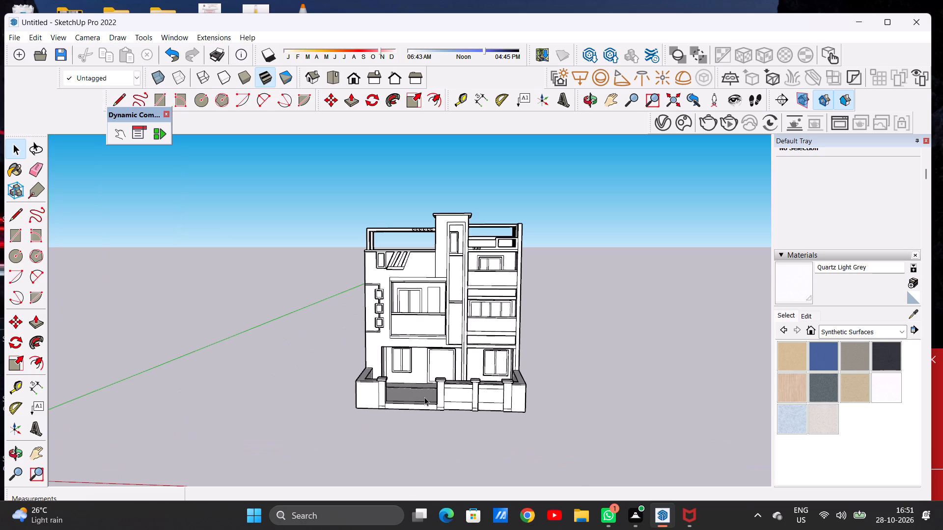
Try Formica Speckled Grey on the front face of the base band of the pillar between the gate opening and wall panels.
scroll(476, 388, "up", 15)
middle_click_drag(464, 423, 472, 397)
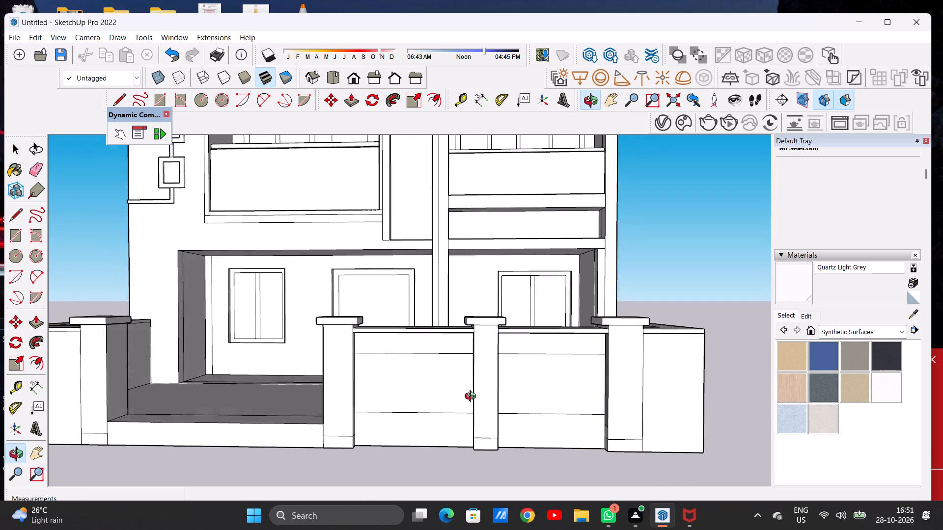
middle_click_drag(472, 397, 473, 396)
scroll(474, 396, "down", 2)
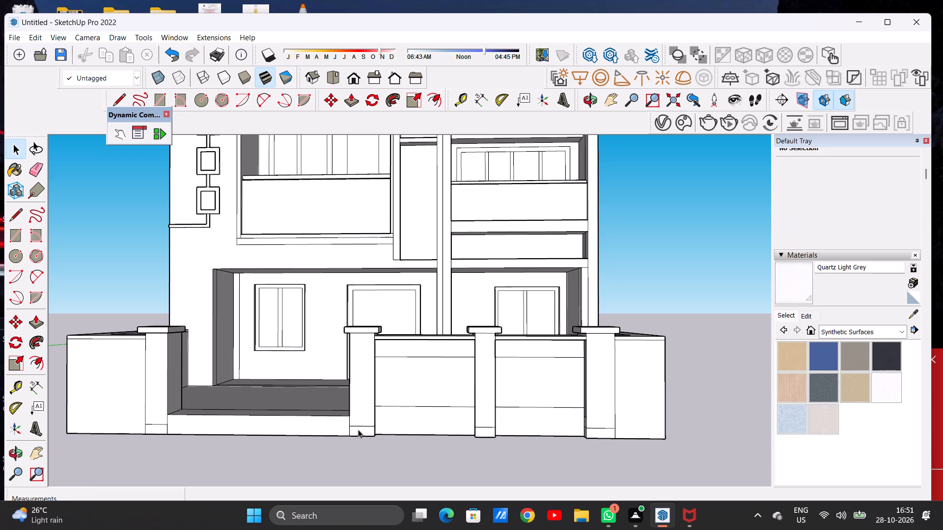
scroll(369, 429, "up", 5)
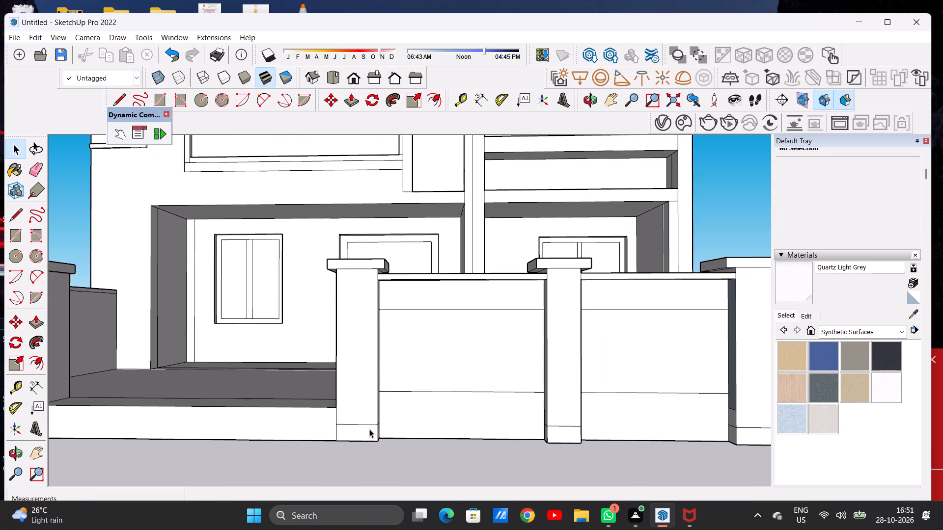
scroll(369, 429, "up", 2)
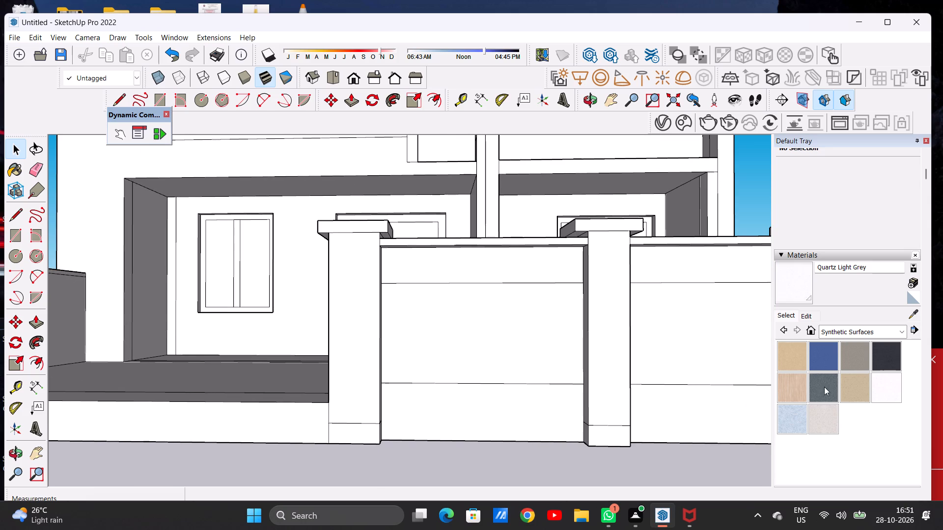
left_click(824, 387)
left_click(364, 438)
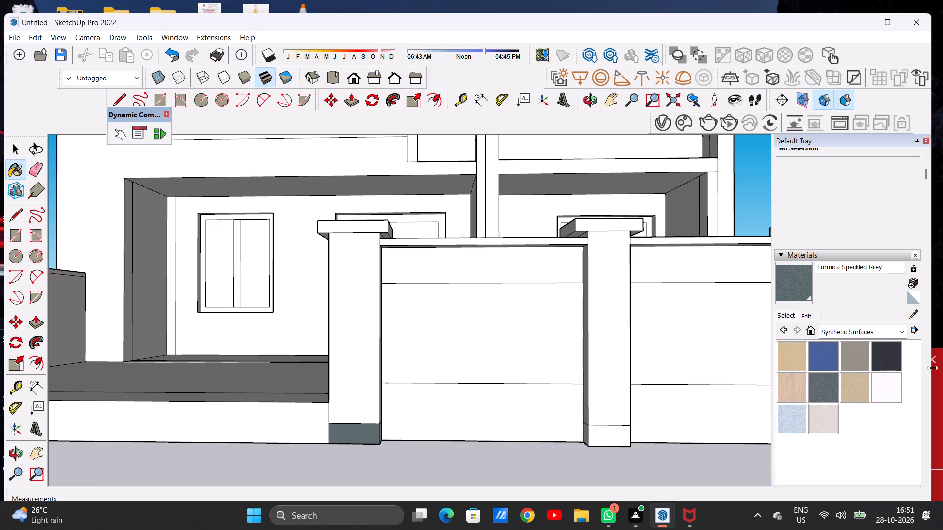
Paint the front and panel-side faces of the base band with Formica Laminate Dark on the pillar between the gate opening and wall panels.
left_click(882, 357)
left_click(358, 436)
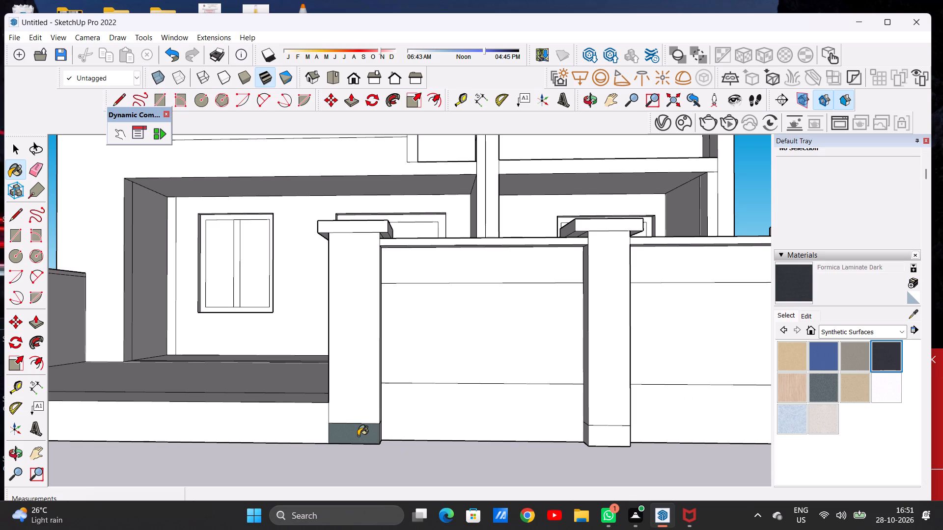
middle_click_drag(365, 446, 331, 482)
scroll(363, 463, "up", 13)
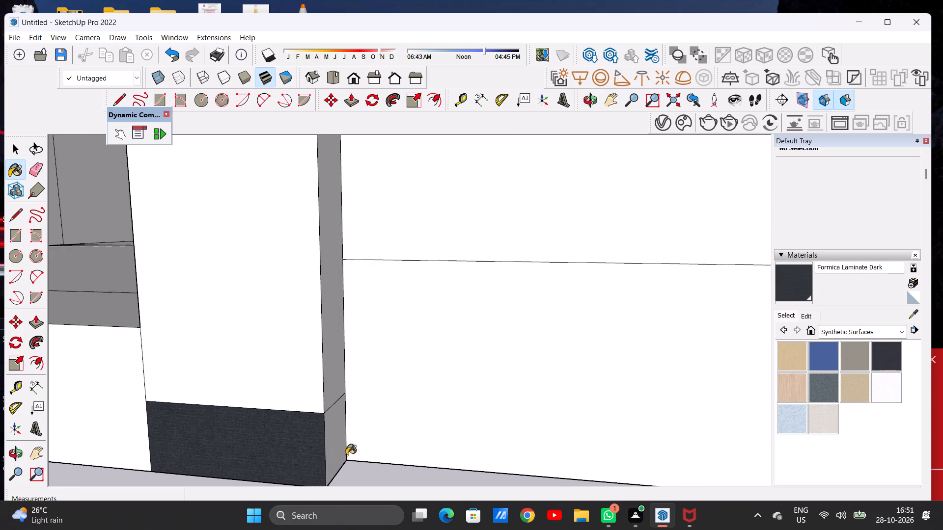
left_click(333, 442)
Paint the front and both side faces of the middle pillar's base band, between the two wall panels, with Formica Laminate Dark.
scroll(352, 452, "down", 18)
scroll(379, 428, "up", 1)
scroll(379, 429, "down", 2)
scroll(495, 455, "up", 7)
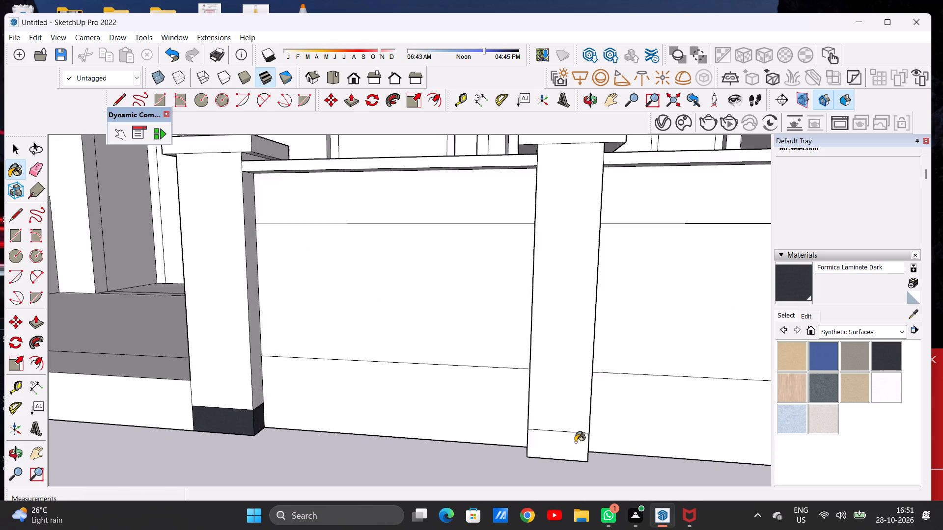
scroll(575, 442, "up", 6)
left_click(556, 441)
scroll(548, 420, "down", 5)
middle_click_drag(547, 430, 455, 445)
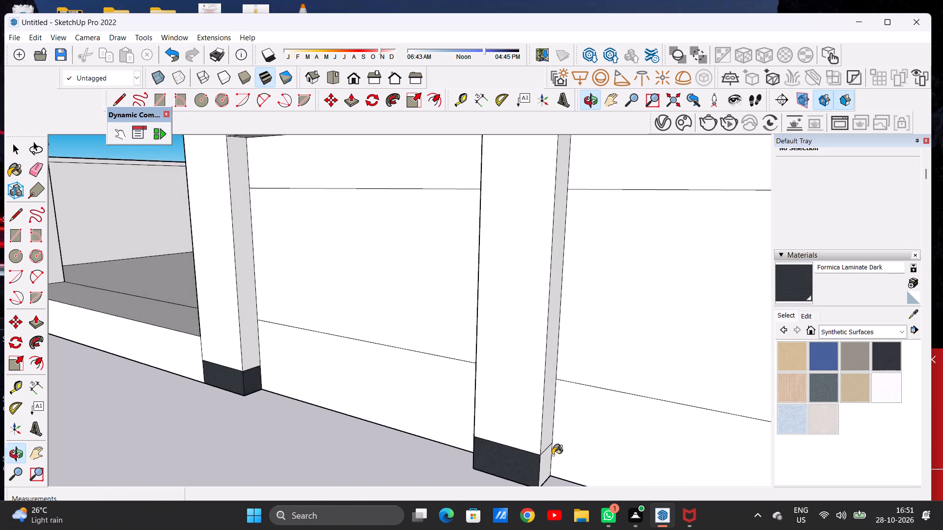
scroll(553, 455, "up", 6)
left_click(540, 463)
scroll(547, 431, "down", 19)
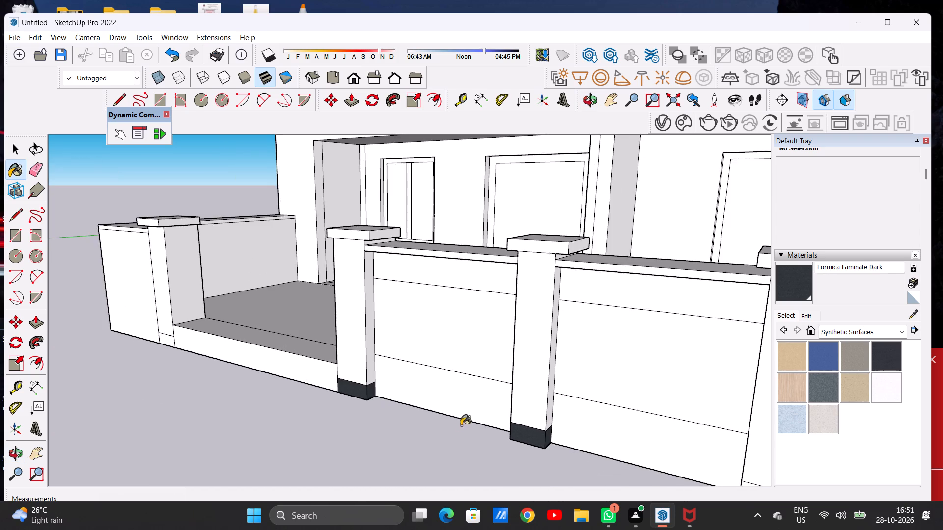
middle_click_drag(458, 429, 661, 418)
scroll(638, 373, "up", 10)
left_click(616, 364)
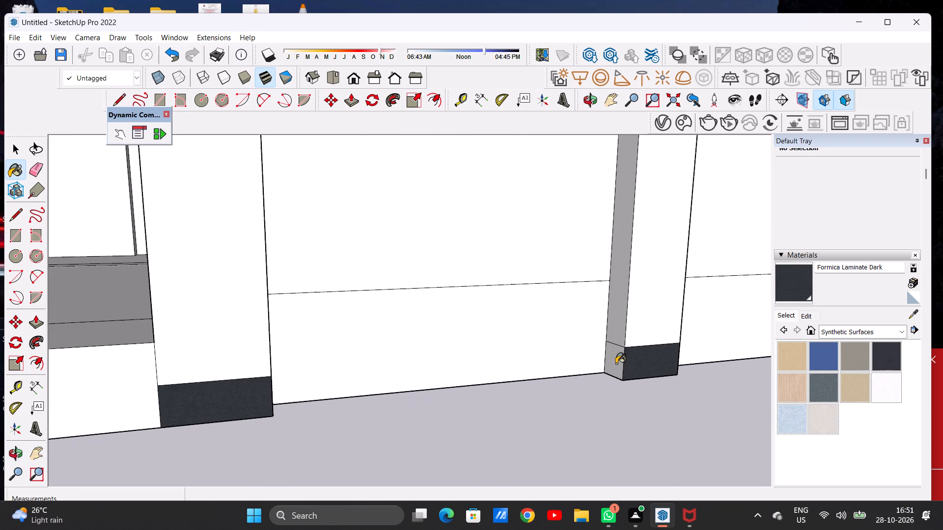
Paint the front and panel-side faces of the base band on the pillar at the far end of the wall panels with Formica Laminate Dark.
scroll(434, 357, "down", 18)
scroll(491, 358, "up", 19)
left_click(501, 344)
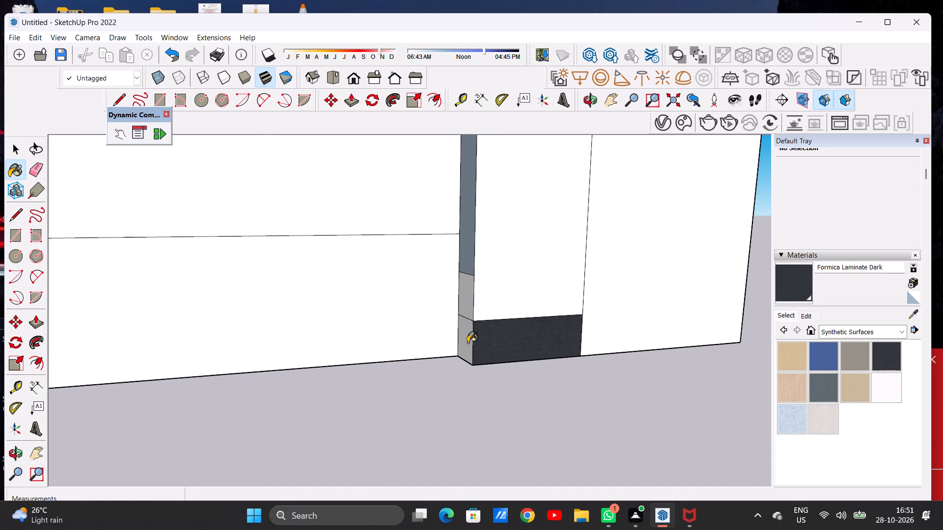
left_click(468, 343)
Paint both parts of the same end pillar's panel-side face above the base band with Quartz Light Grey.
left_click(881, 383)
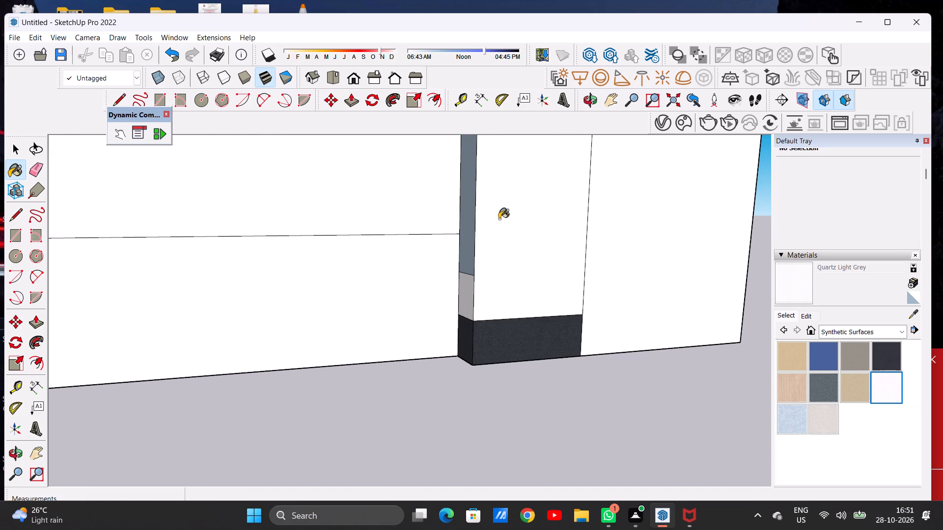
left_click(466, 234)
left_click(471, 292)
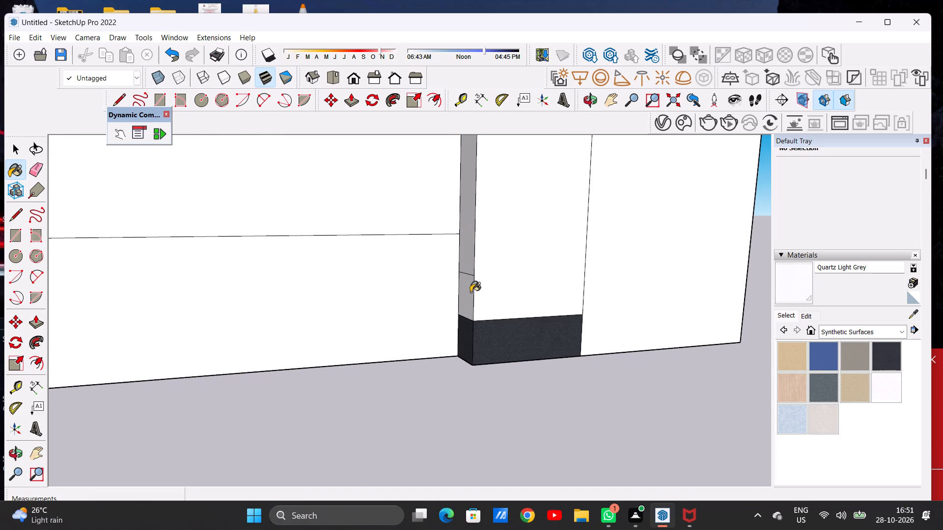
key("space")
scroll(479, 301, "down", 1)
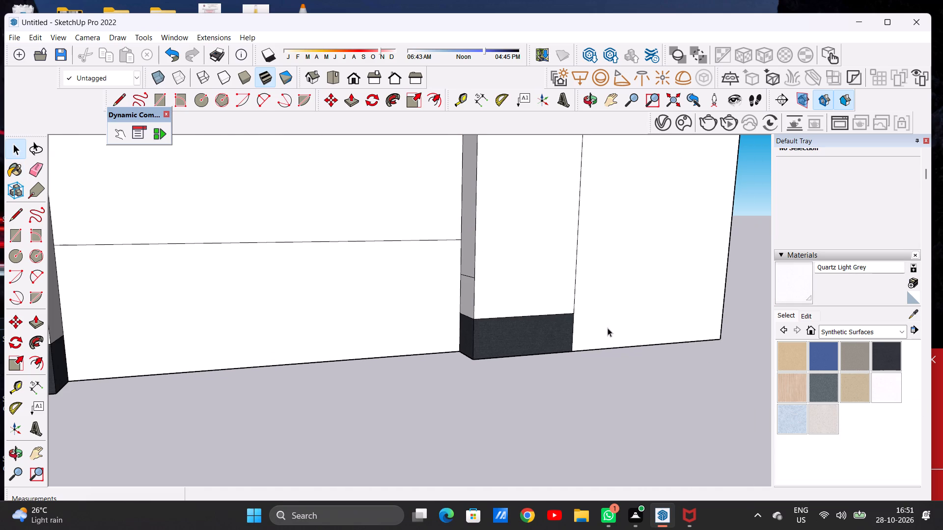
Paint the front base band of the pillar on the other side of the gate opening with Formica Laminate Dark.
left_click(885, 357)
scroll(653, 344, "down", 5)
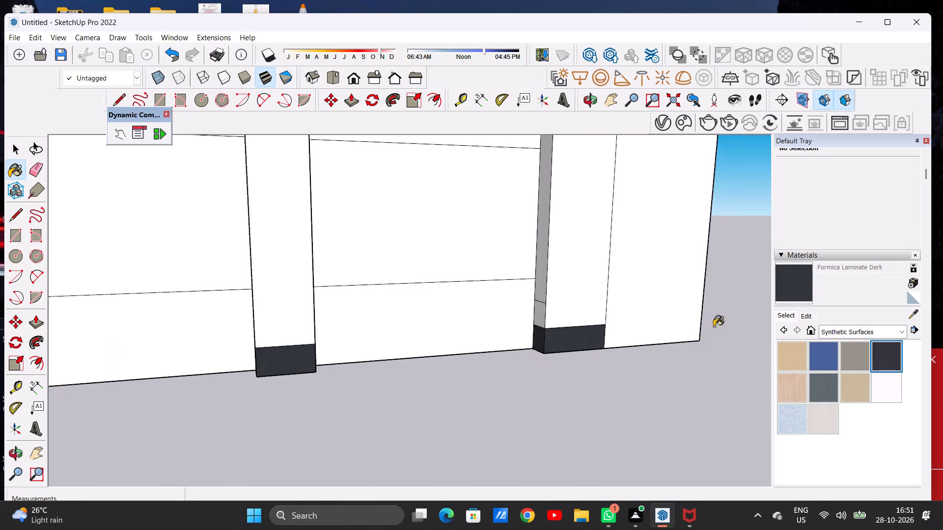
scroll(714, 326, "down", 17)
middle_click_drag(439, 339, 344, 341)
scroll(339, 339, "up", 9)
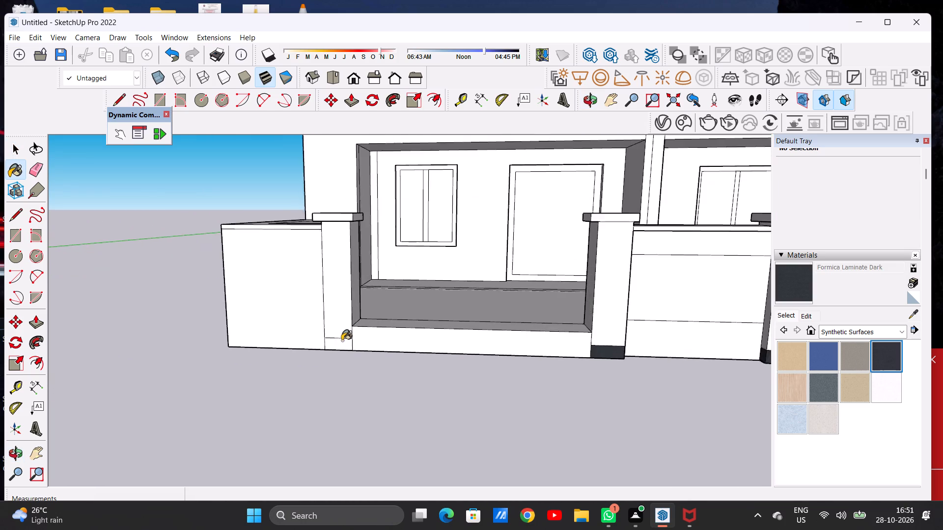
scroll(342, 341, "up", 15)
left_click(349, 348)
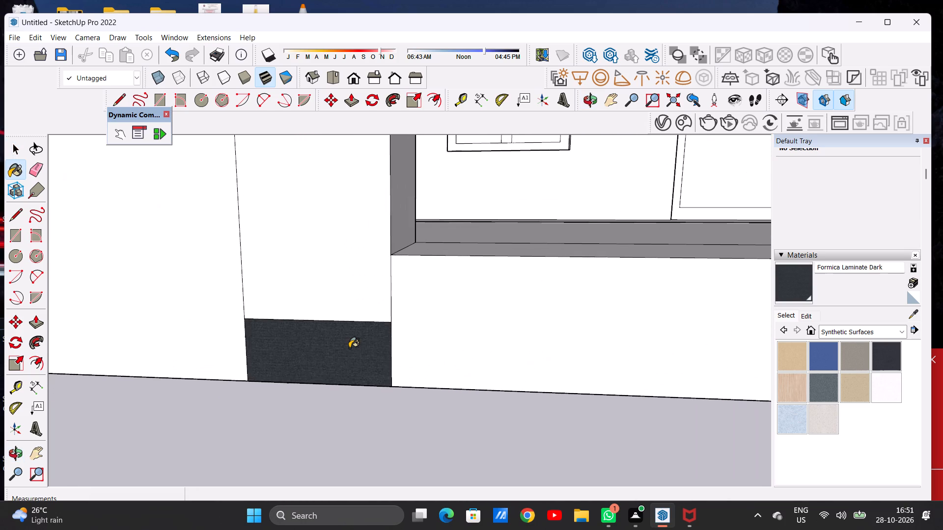
key("space")
Examine the boundary wall's pillar bases, caps and wall panels from the front, the side and oblique angles.
scroll(345, 348, "down", 20)
scroll(345, 348, "down", 5)
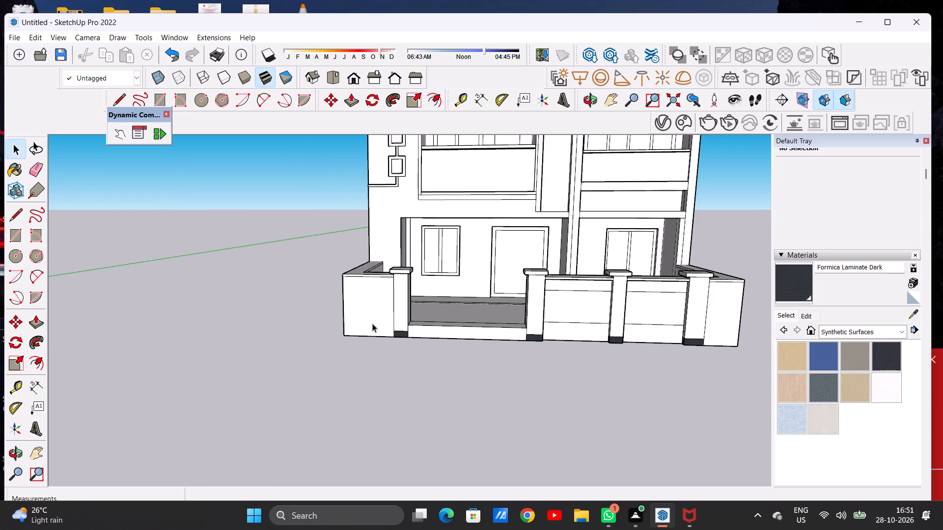
middle_click_drag(372, 323, 399, 323)
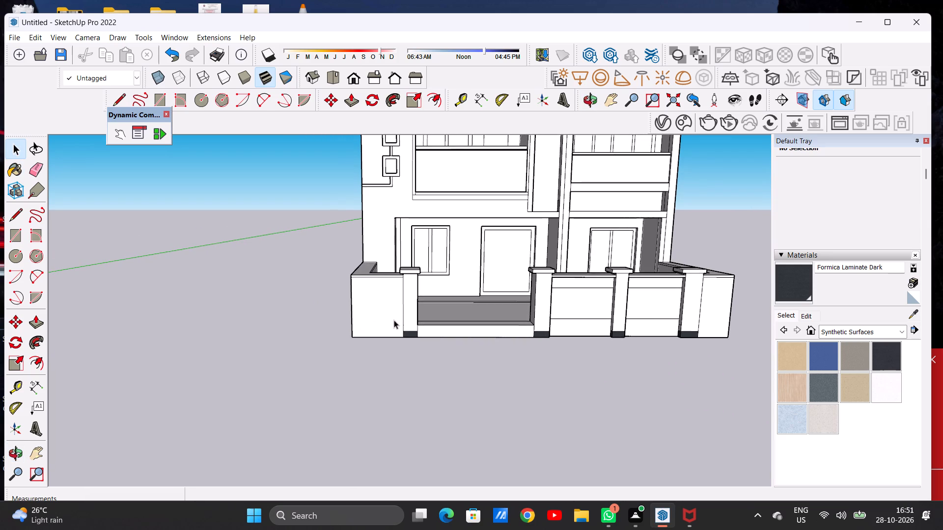
middle_click_drag(635, 344, 356, 339)
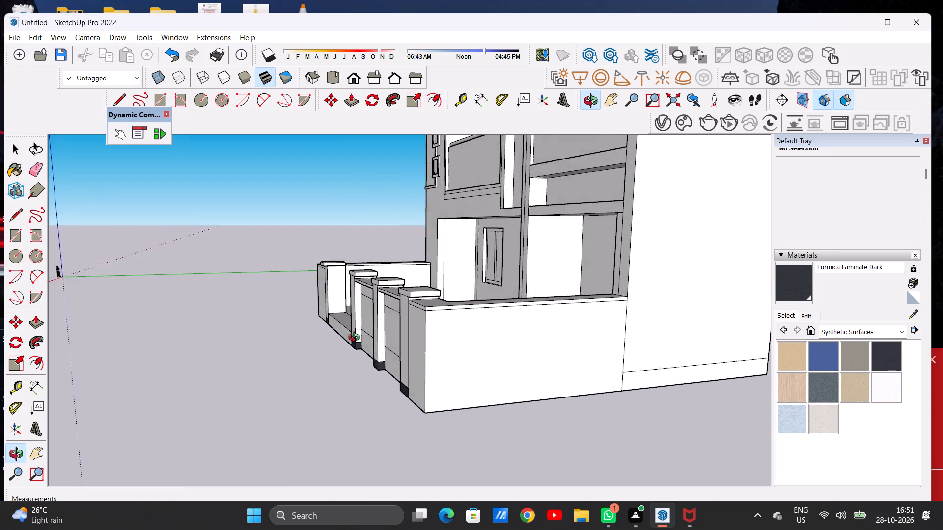
middle_click_drag(356, 339, 479, 351)
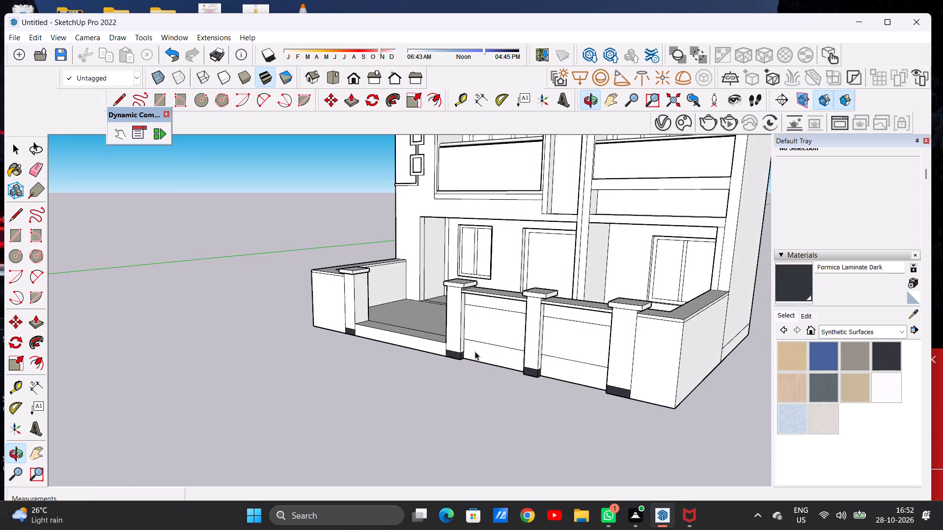
scroll(357, 346, "down", 5)
middle_click_drag(323, 349, 477, 344)
scroll(467, 338, "up", 2)
scroll(467, 338, "down", 1)
scroll(467, 338, "up", 12)
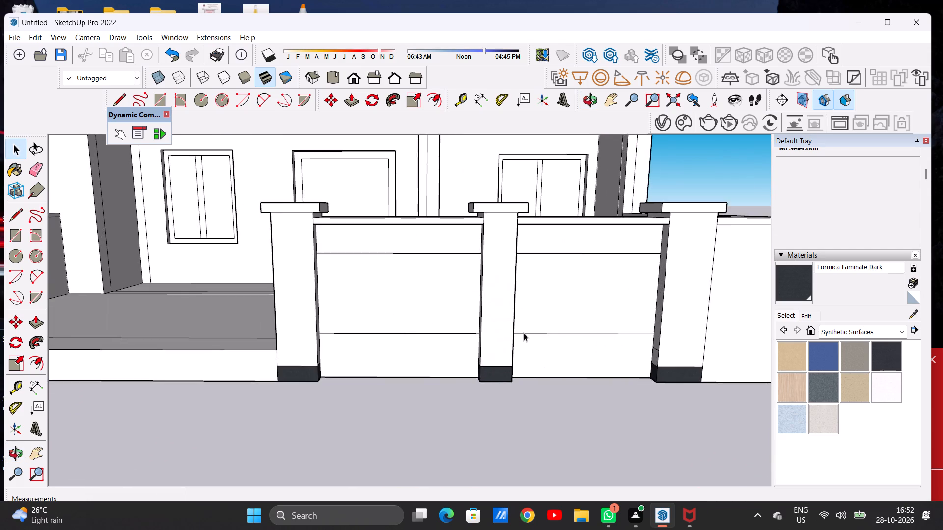
scroll(524, 333, "up", 8)
middle_click(528, 330)
scroll(531, 329, "up", 1)
scroll(507, 347, "down", 1)
scroll(501, 351, "up", 1)
scroll(501, 351, "down", 11)
scroll(461, 355, "down", 1)
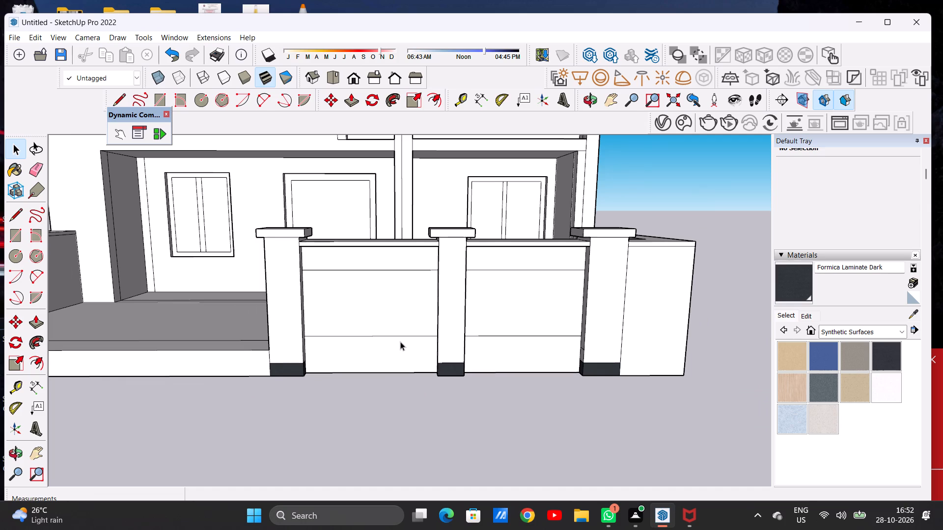
scroll(405, 350, "down", 8)
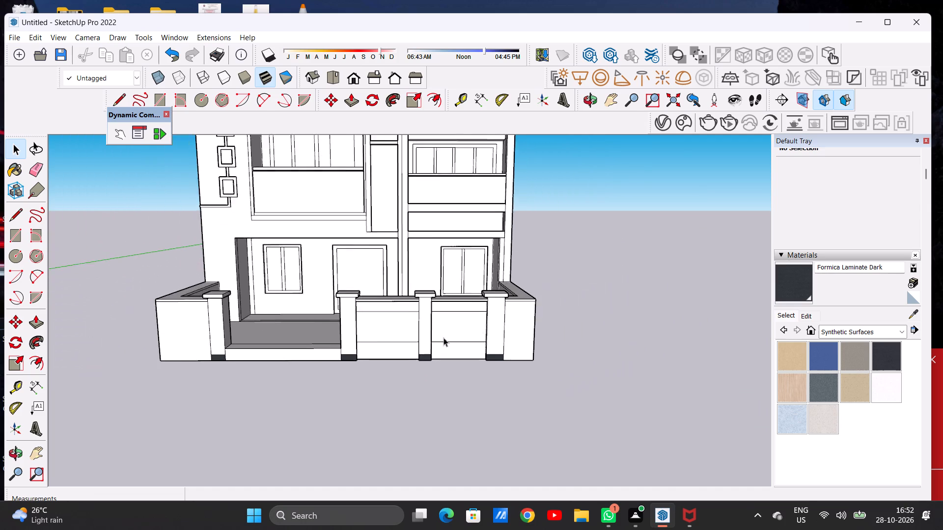
scroll(476, 336, "up", 1)
scroll(539, 325, "down", 1)
scroll(358, 339, "down", 6)
scroll(287, 319, "up", 9)
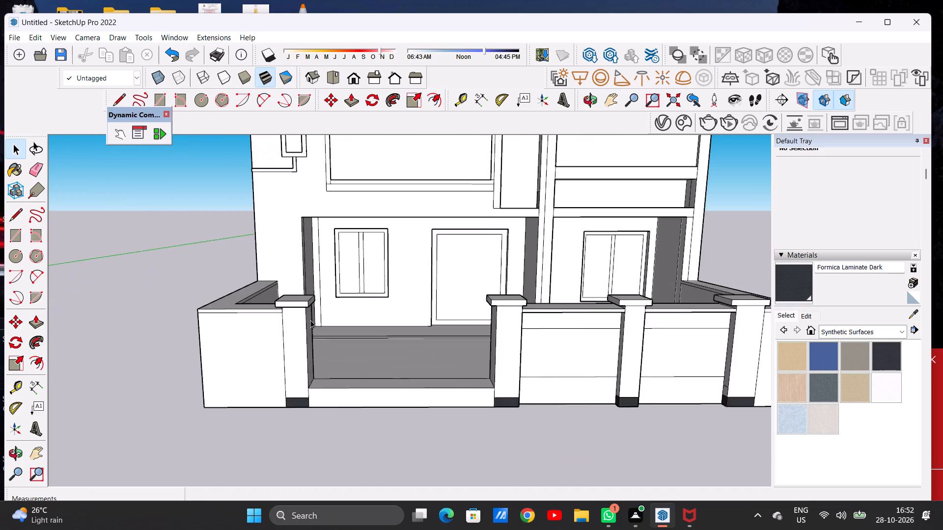
scroll(310, 320, "up", 6)
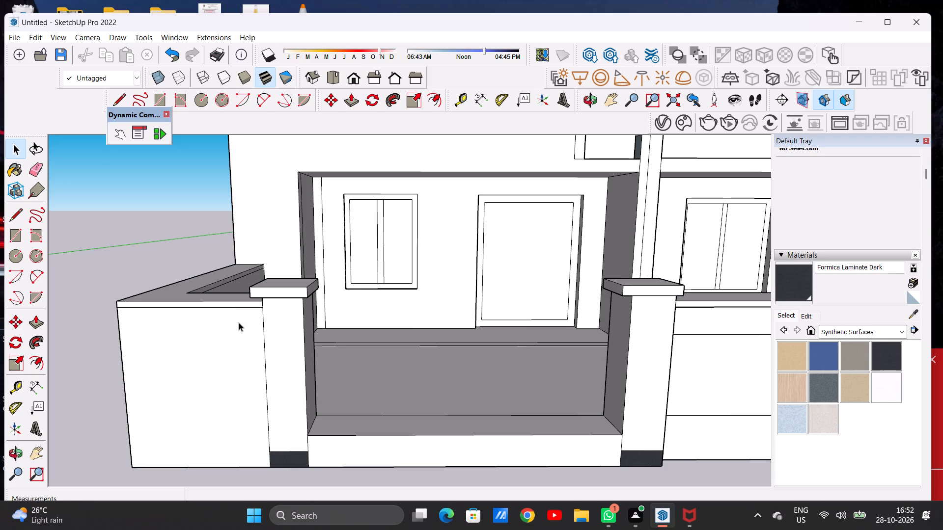
scroll(231, 322, "down", 17)
scroll(371, 328, "up", 9)
middle_click_drag(392, 333, 341, 329)
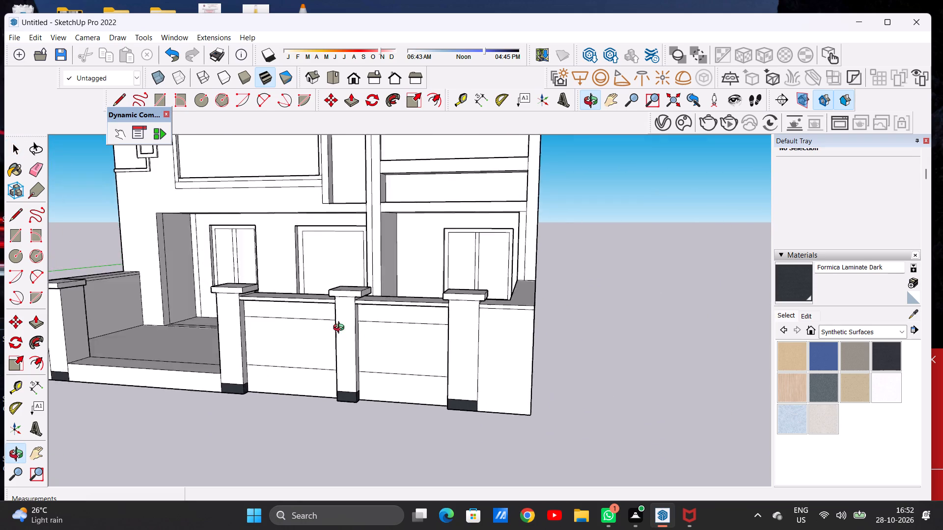
middle_click_drag(341, 329, 289, 346)
scroll(397, 340, "down", 6)
scroll(295, 316, "down", 1)
scroll(295, 316, "up", 7)
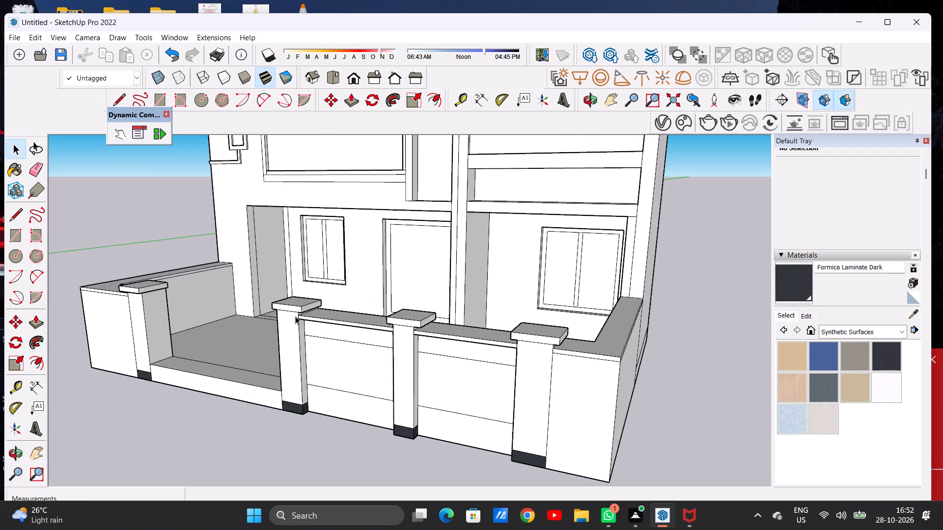
scroll(295, 316, "up", 7)
scroll(309, 344, "down", 6)
scroll(307, 332, "up", 9)
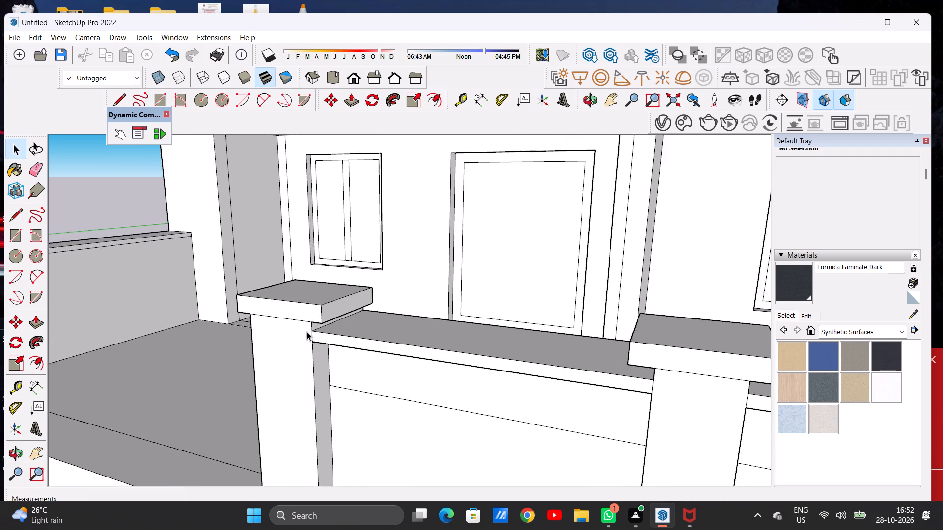
scroll(307, 332, "up", 2)
scroll(342, 319, "down", 11)
middle_click_drag(348, 356, 344, 335)
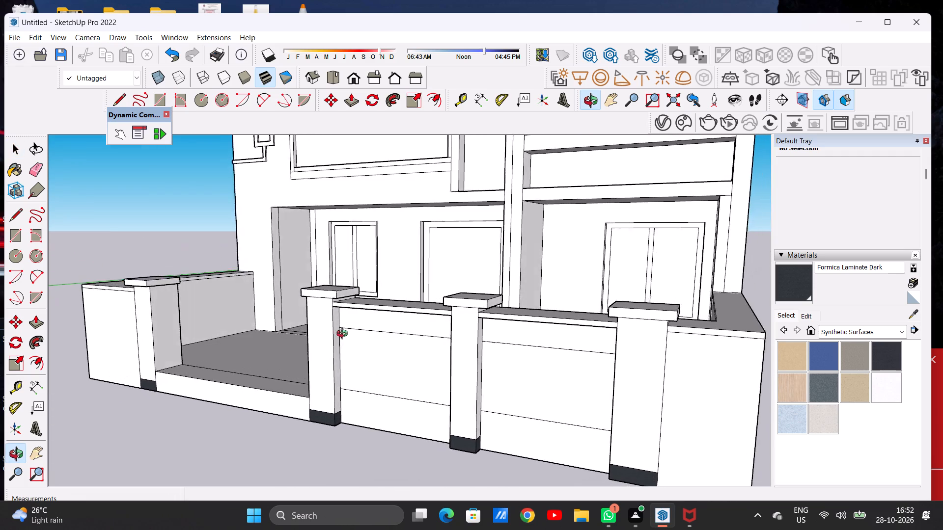
middle_click_drag(344, 335, 345, 350)
scroll(345, 350, "up", 7)
scroll(345, 350, "down", 4)
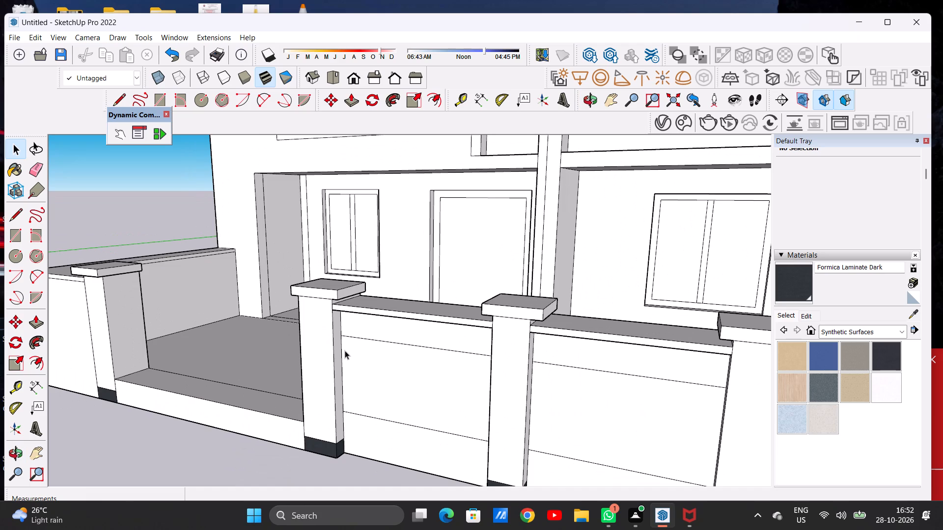
scroll(343, 342, "down", 6)
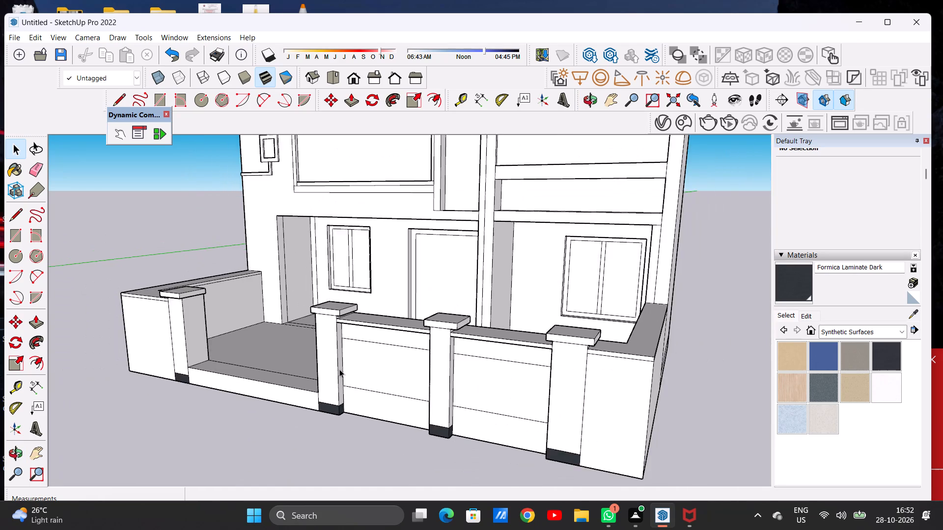
scroll(339, 371, "up", 9)
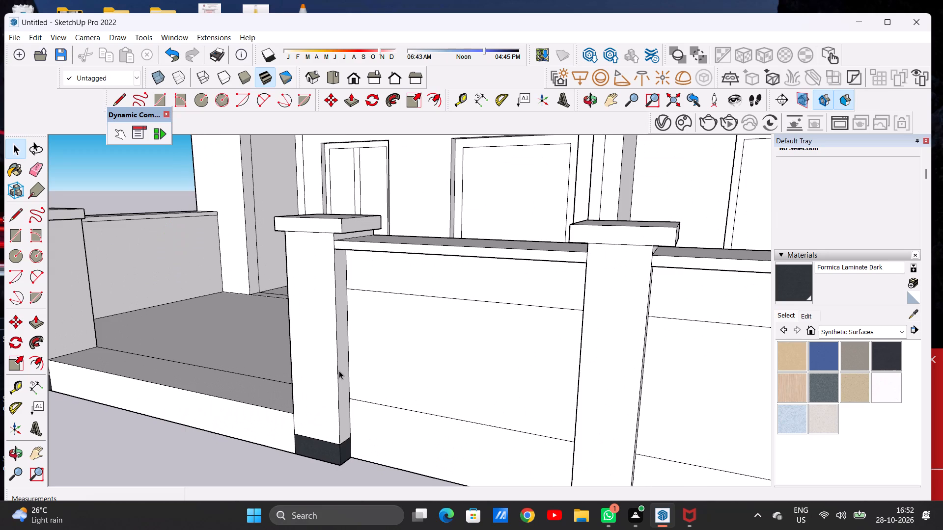
scroll(339, 371, "down", 6)
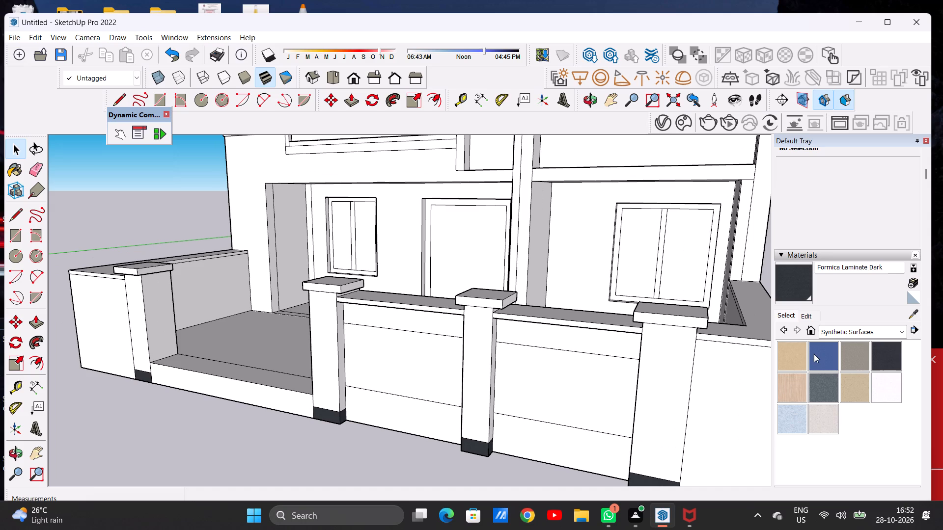
Paint the middle bands of the two boundary wall panels between the pillars with Formica Blue.
left_click(814, 354)
left_click(417, 364)
left_click(549, 377)
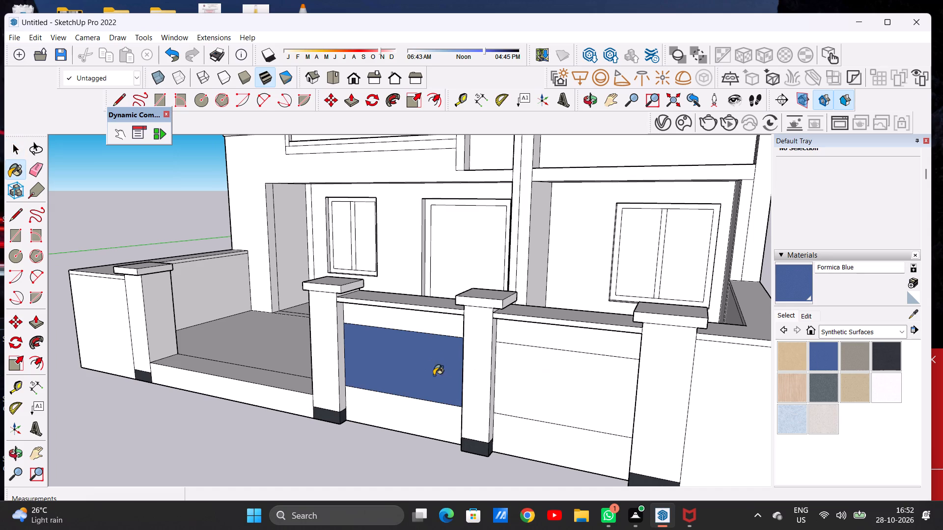
scroll(425, 371, "down", 6)
middle_click_drag(341, 379, 442, 370)
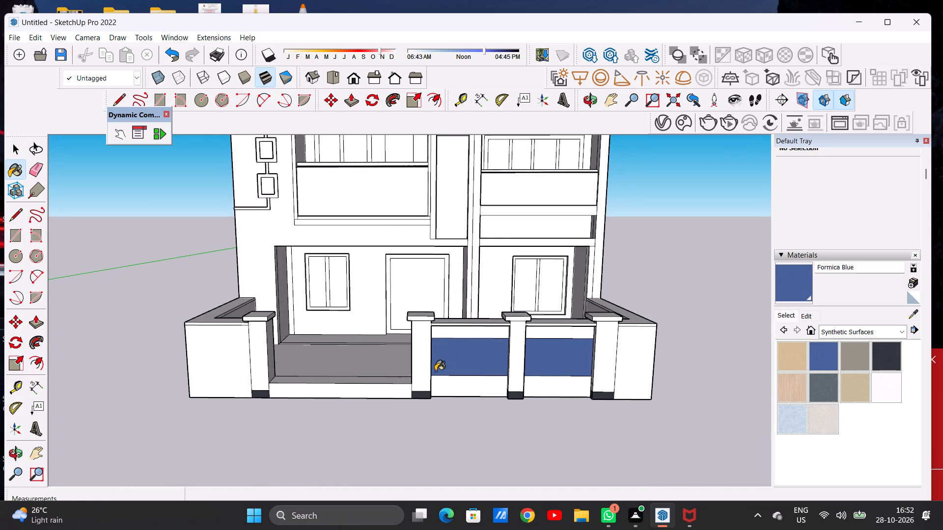
scroll(298, 400, "down", 11)
middle_click_drag(326, 399, 329, 381)
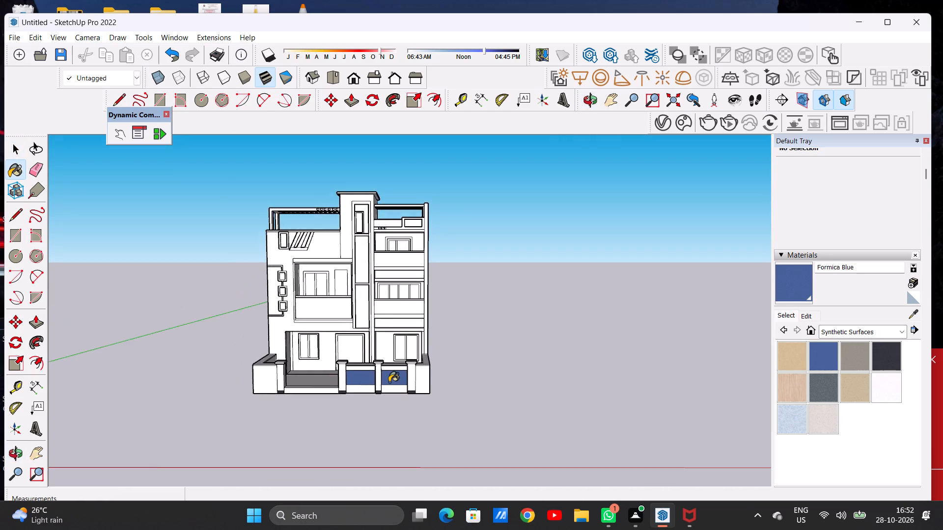
scroll(388, 382, "up", 8)
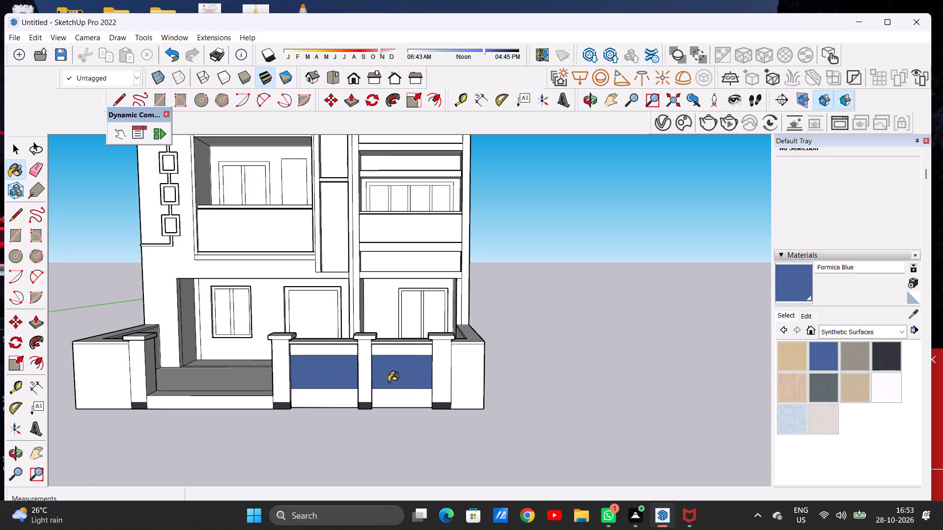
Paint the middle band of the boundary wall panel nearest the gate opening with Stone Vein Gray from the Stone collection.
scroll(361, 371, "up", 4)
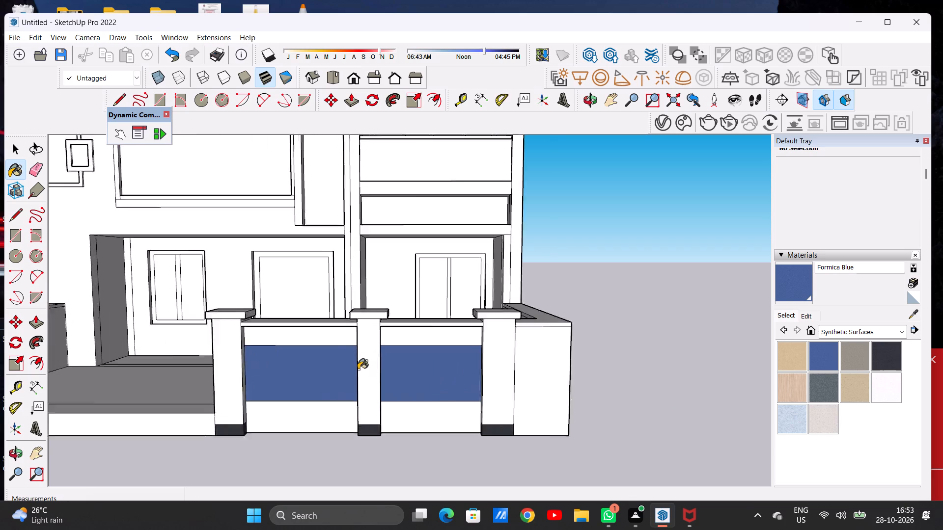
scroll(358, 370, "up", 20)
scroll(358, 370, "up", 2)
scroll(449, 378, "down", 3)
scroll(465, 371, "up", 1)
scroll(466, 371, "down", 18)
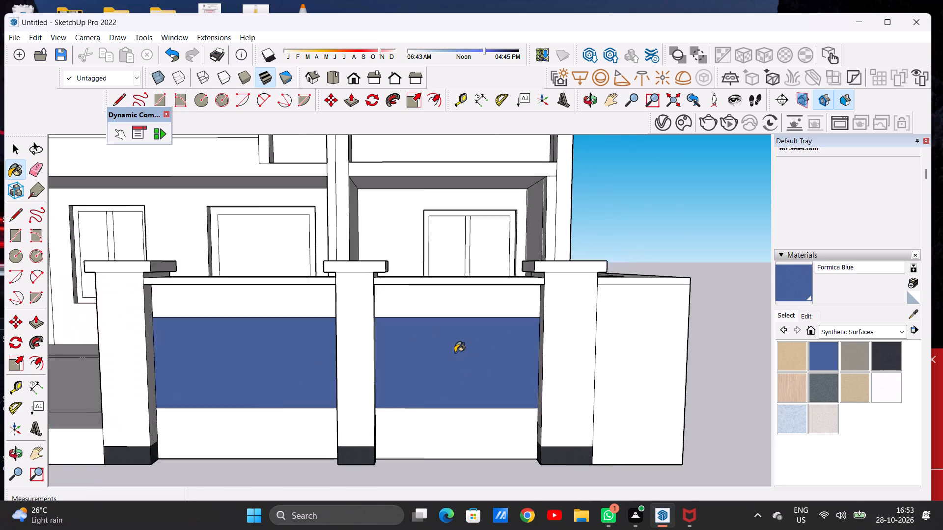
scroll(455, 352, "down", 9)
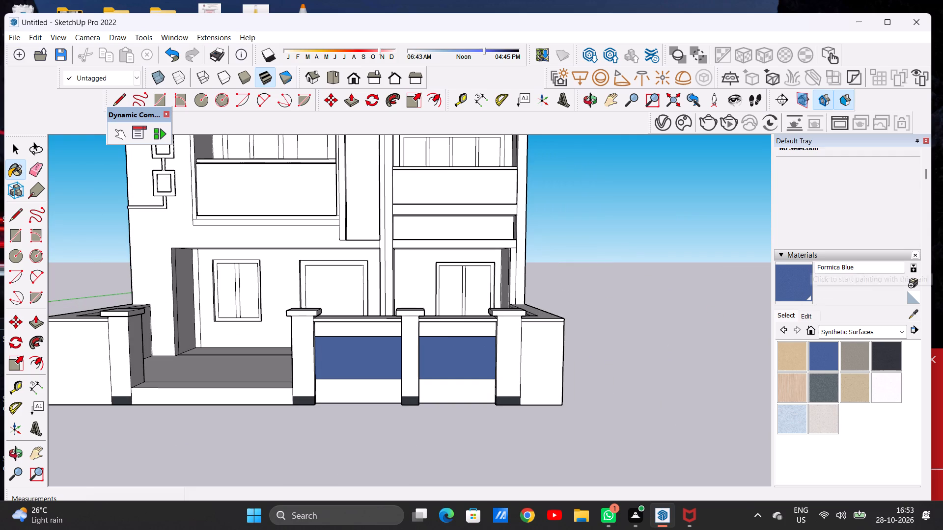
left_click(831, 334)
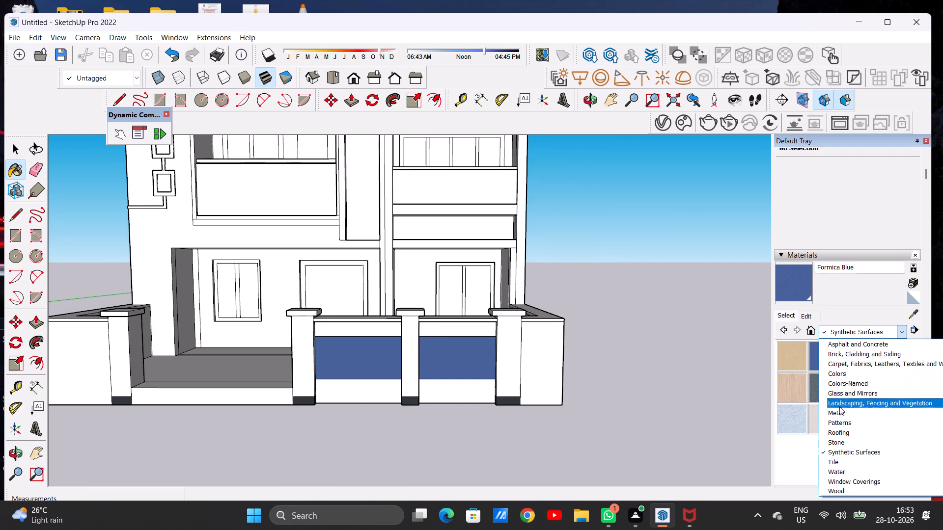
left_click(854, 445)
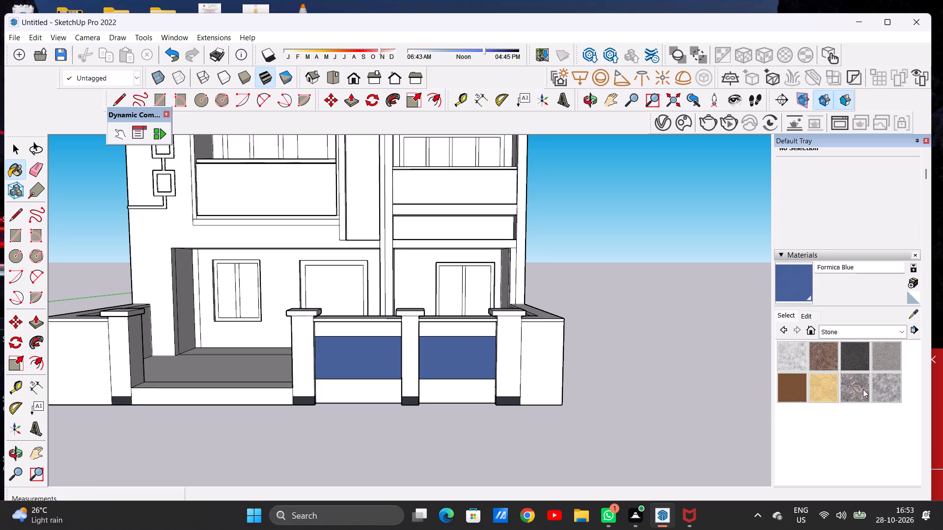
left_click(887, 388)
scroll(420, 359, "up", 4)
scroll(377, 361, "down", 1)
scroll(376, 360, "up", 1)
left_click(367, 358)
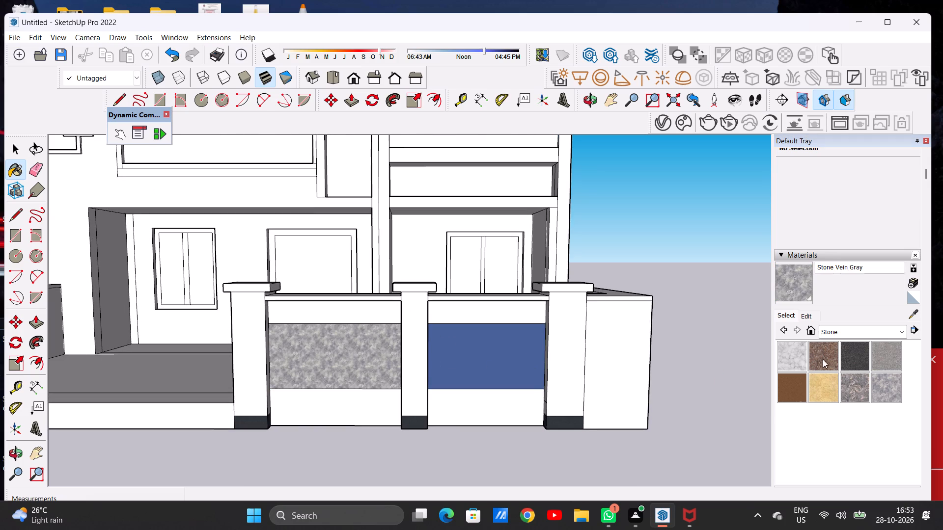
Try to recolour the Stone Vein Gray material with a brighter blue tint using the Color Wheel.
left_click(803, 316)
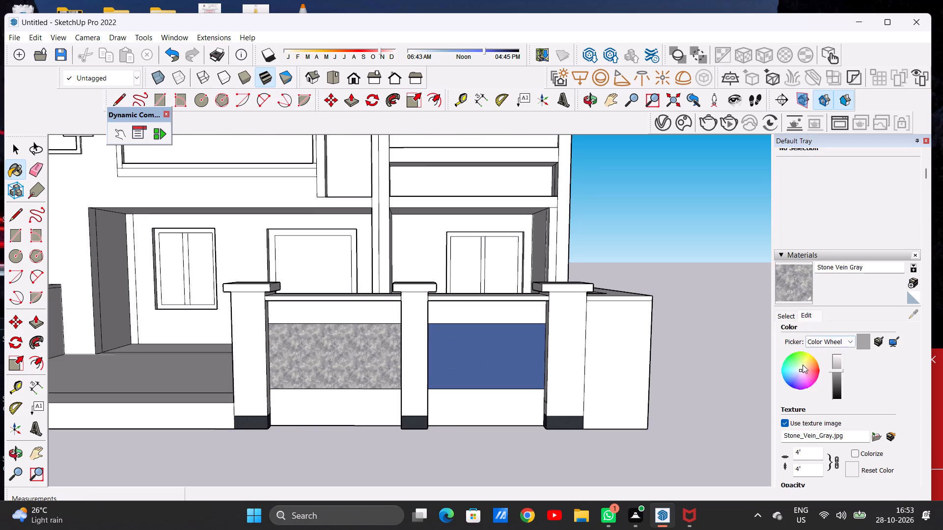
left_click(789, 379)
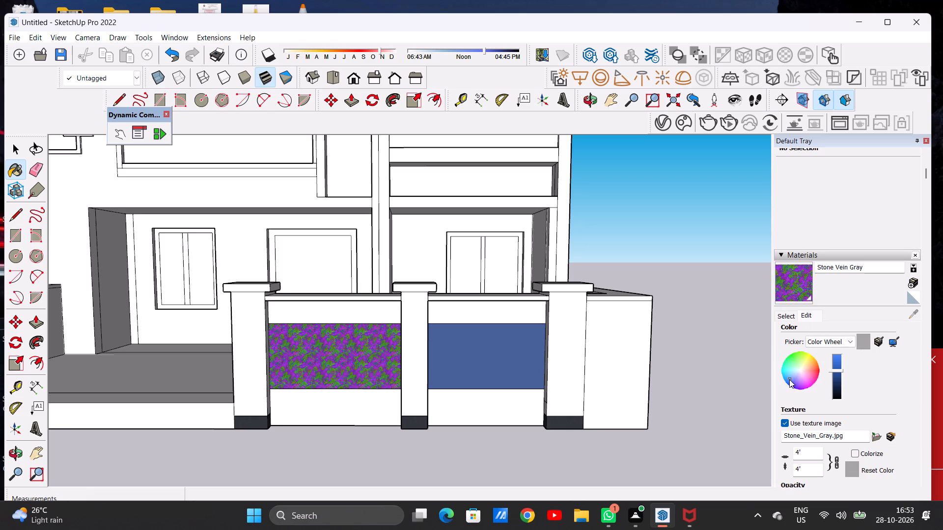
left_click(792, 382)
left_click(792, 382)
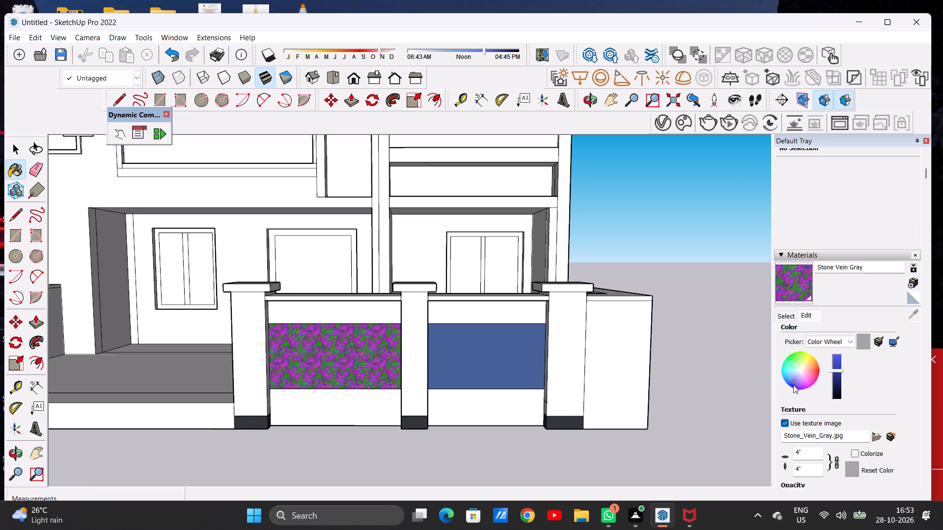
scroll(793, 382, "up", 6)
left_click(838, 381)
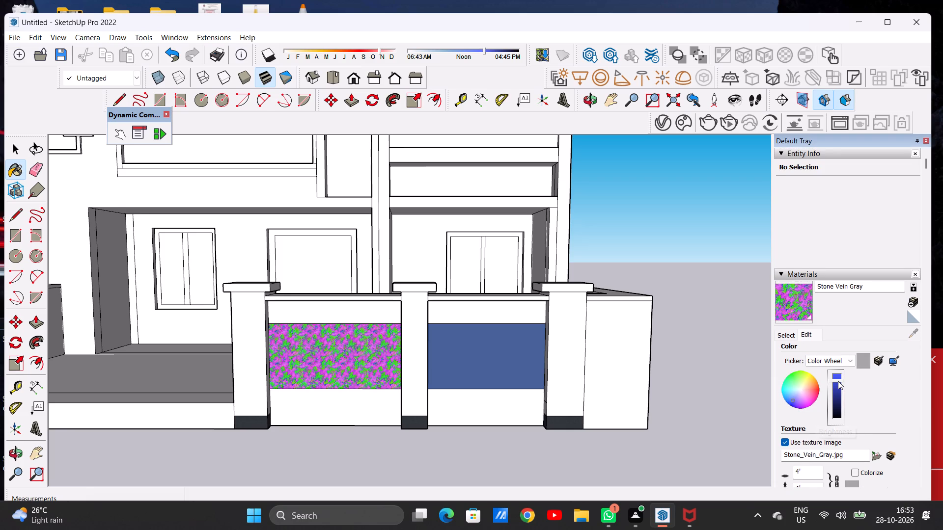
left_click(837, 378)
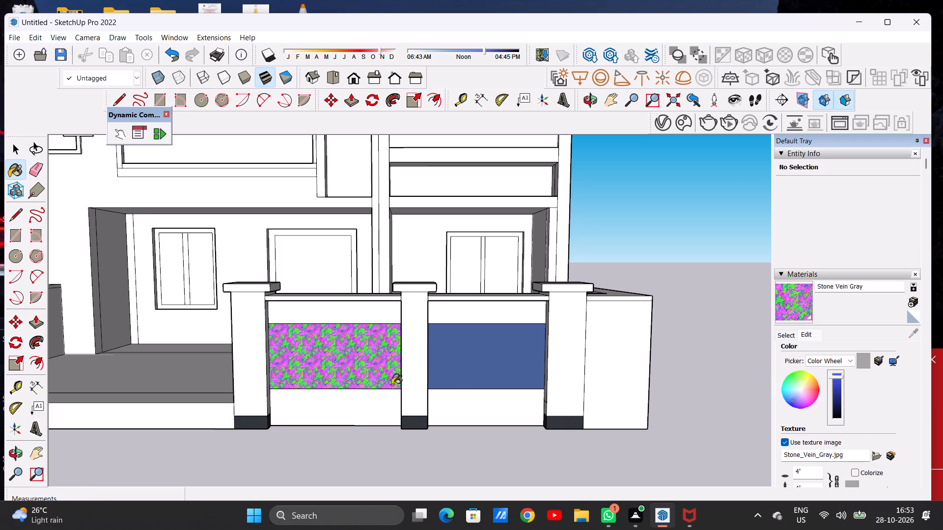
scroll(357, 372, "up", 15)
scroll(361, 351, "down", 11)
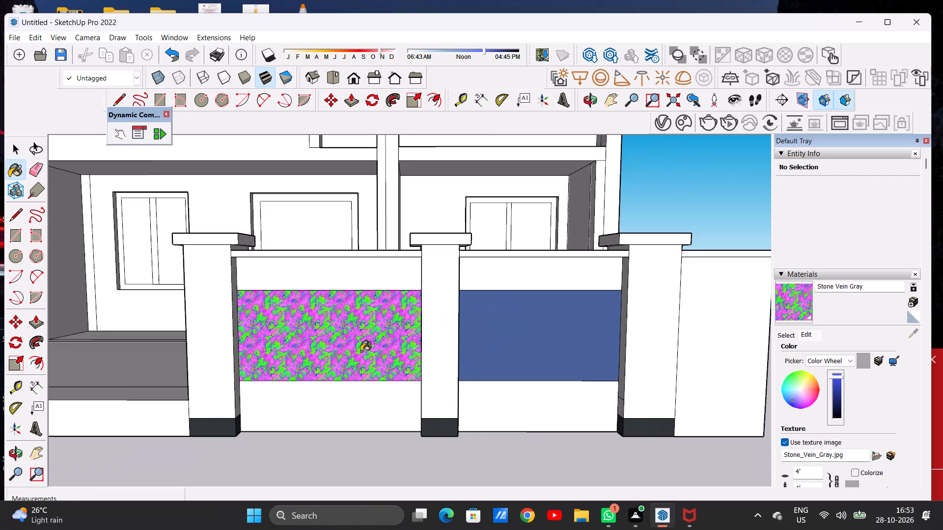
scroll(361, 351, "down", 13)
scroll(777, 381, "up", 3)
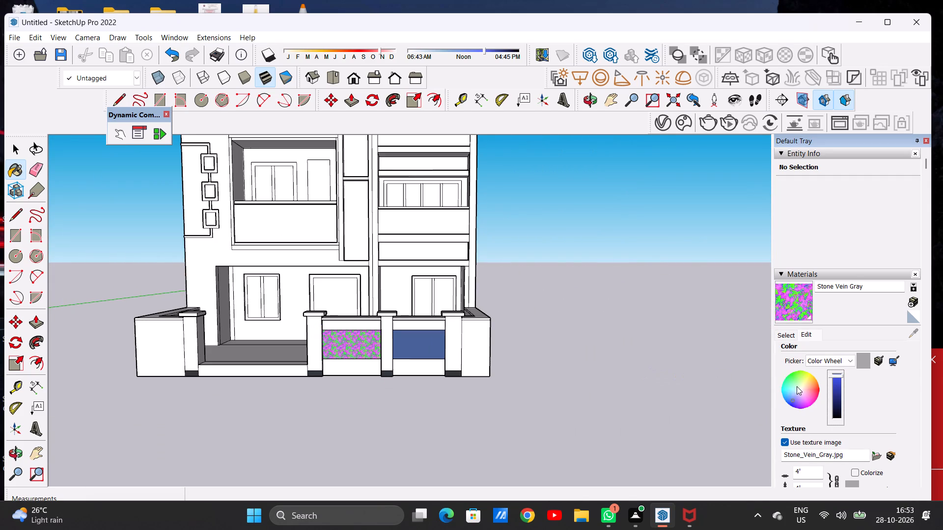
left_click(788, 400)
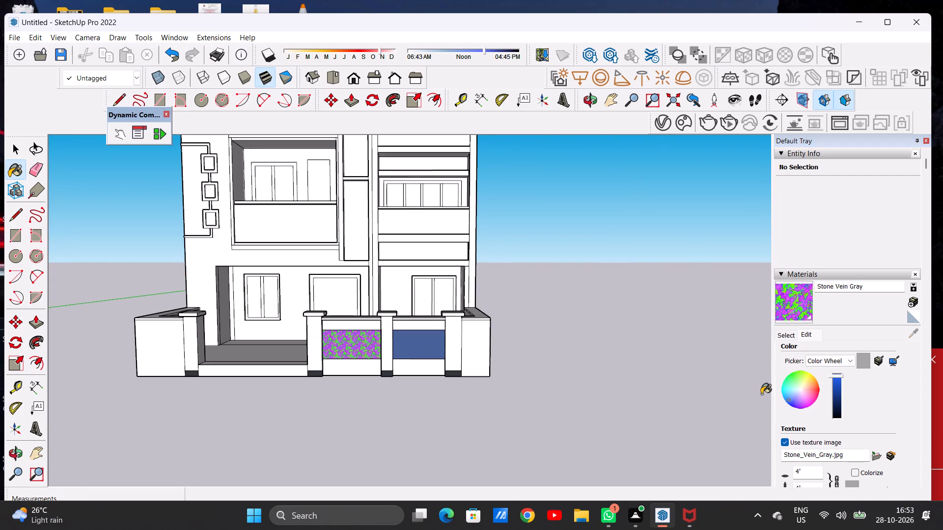
Repaint the middle band of the panel nearest the gate opening with Formica Blue from Synthetic Surfaces.
left_click(793, 336)
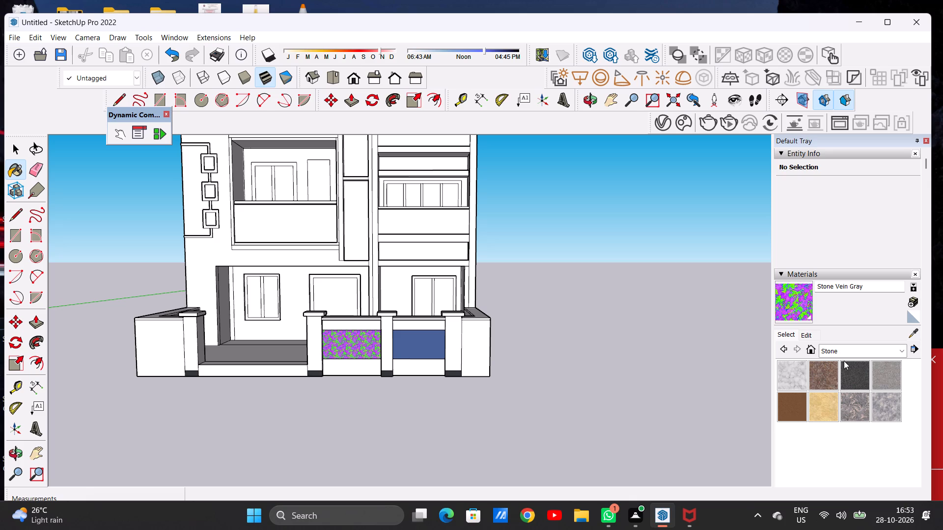
left_click(845, 356)
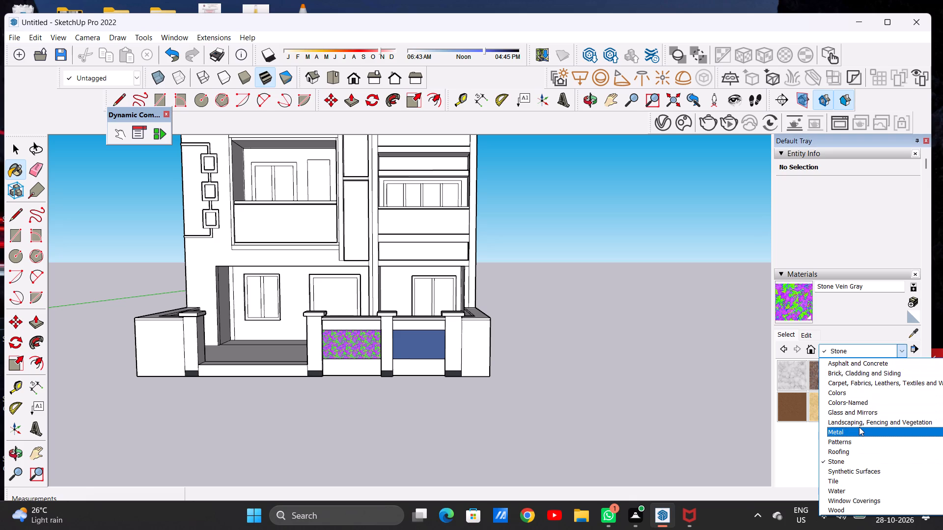
left_click(860, 471)
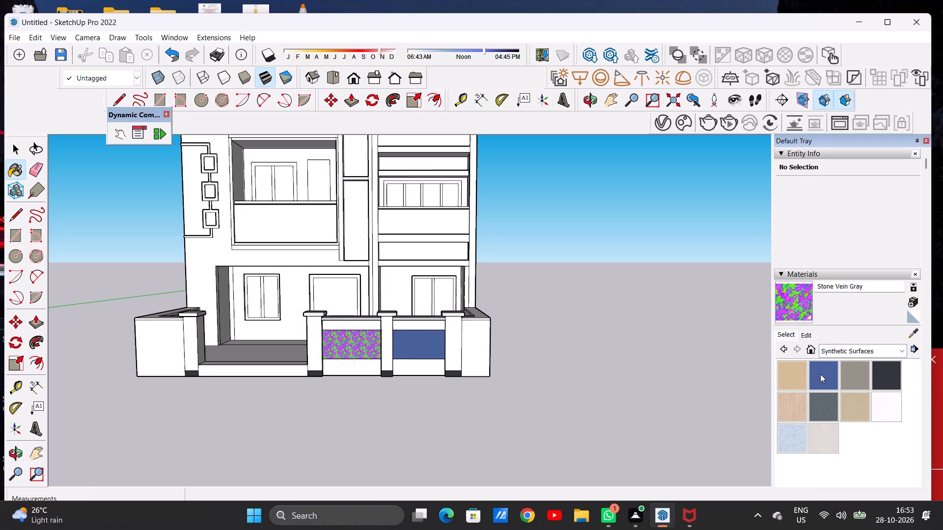
left_click(820, 374)
left_click(355, 342)
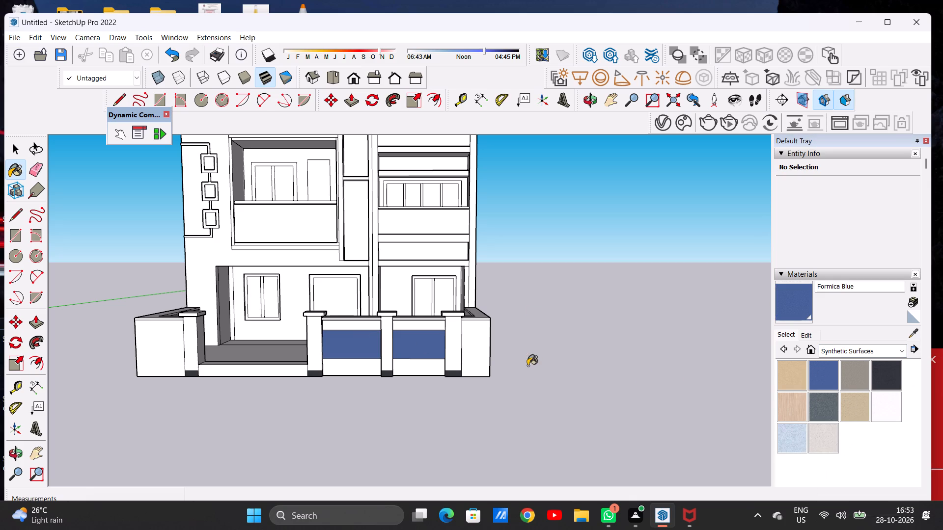
Darken the Formica Blue material by lowering its brightness.
left_click(807, 332)
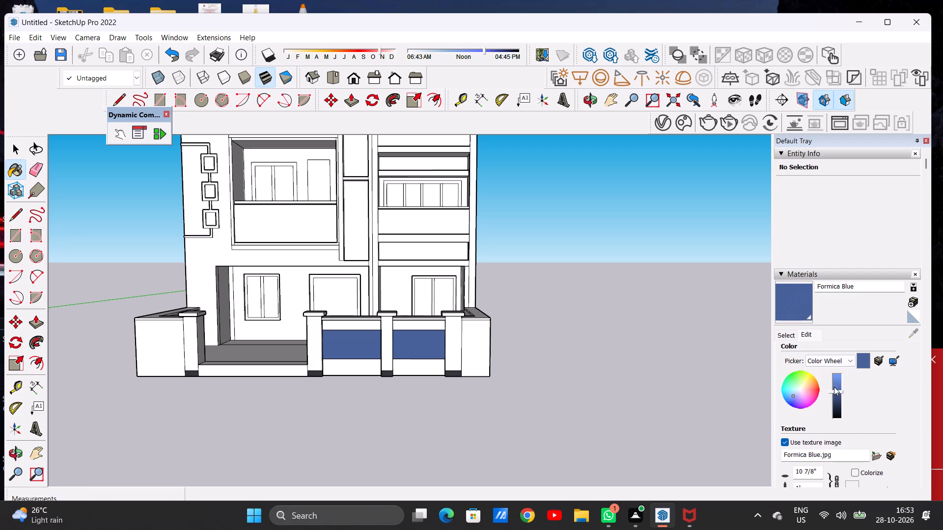
left_click(834, 396)
Examine the blue wall bands up close and the Formica Blue material's texture size and opacity settings.
scroll(587, 409, "down", 4)
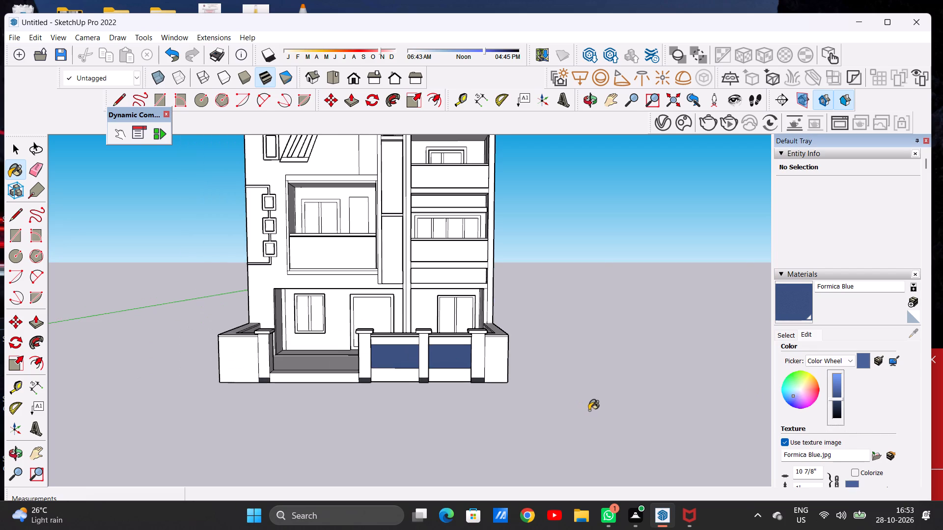
scroll(524, 356, "up", 4)
scroll(343, 357, "up", 20)
scroll(343, 357, "up", 6)
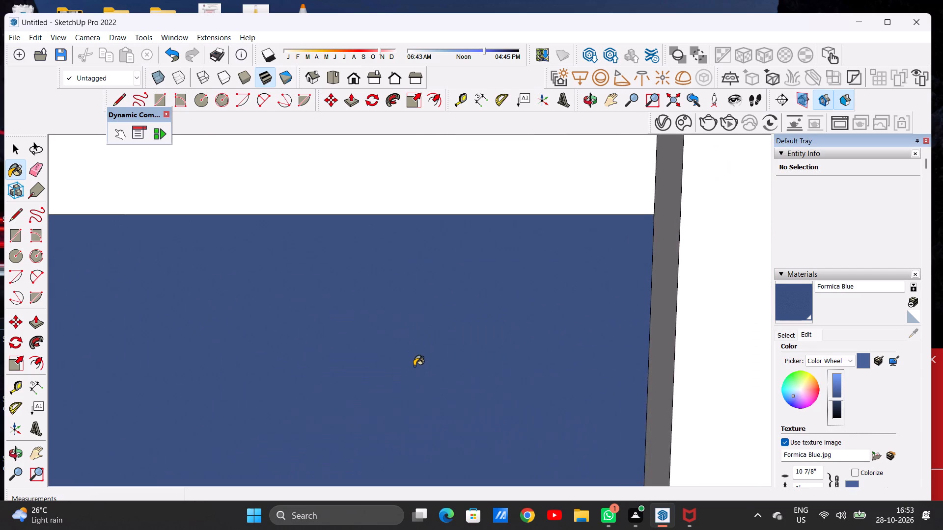
scroll(414, 366, "up", 5)
scroll(414, 366, "down", 20)
scroll(414, 366, "down", 5)
scroll(439, 340, "up", 1)
scroll(439, 340, "down", 1)
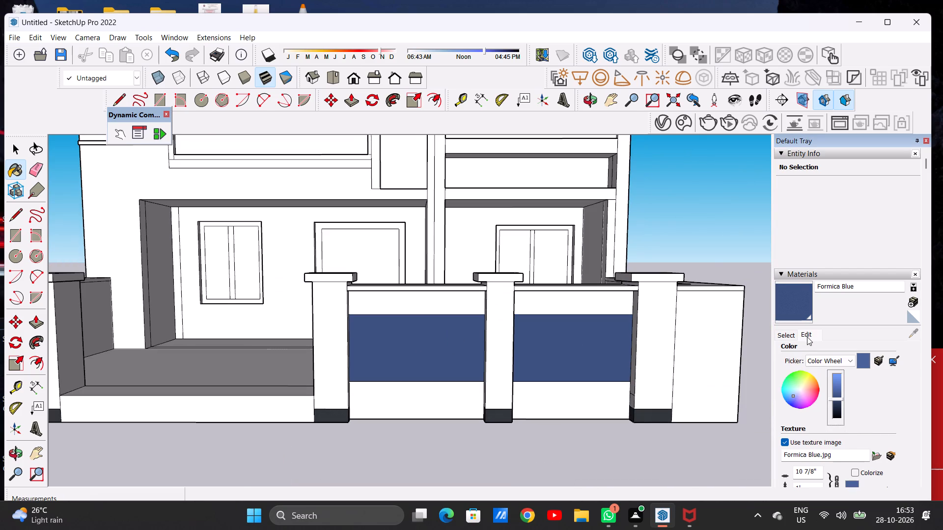
left_click(807, 337)
scroll(801, 315, "down", 5)
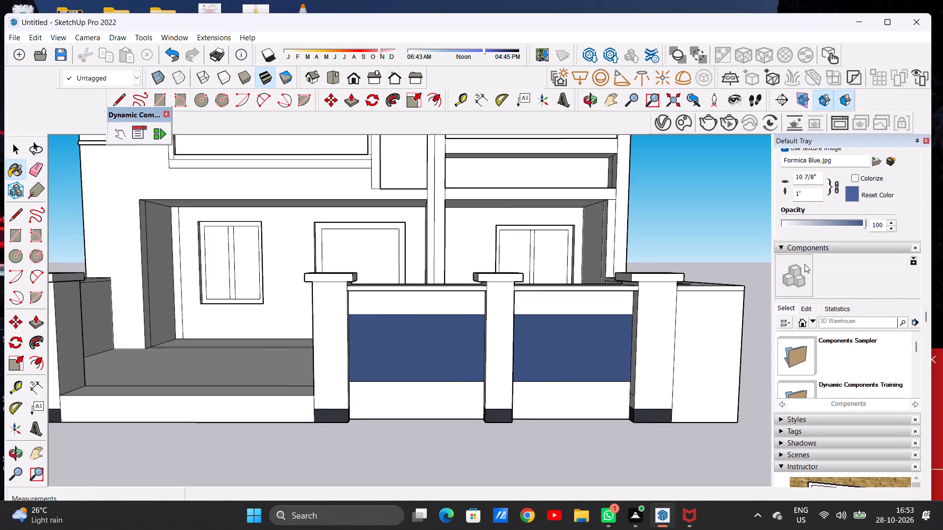
scroll(451, 365, "down", 5)
scroll(466, 357, "up", 13)
scroll(458, 374, "down", 3)
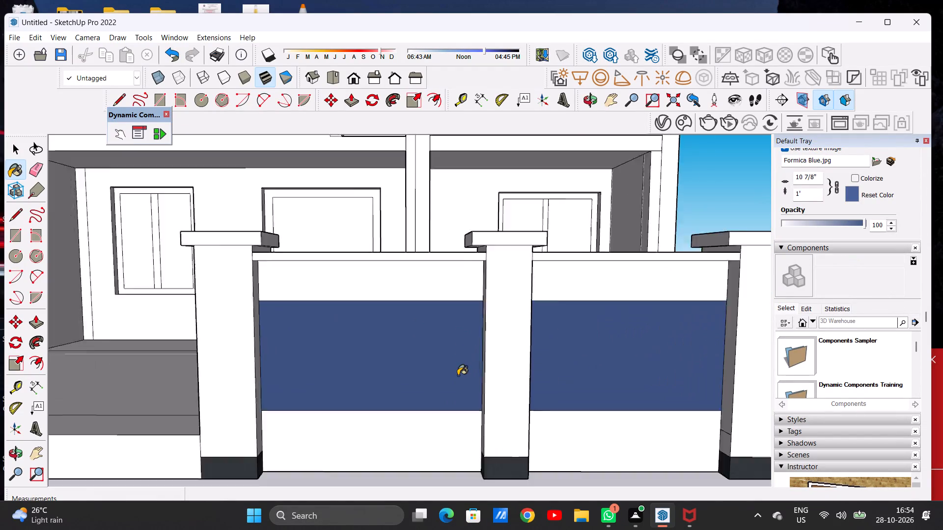
Examine the blue wall bands against the whole front elevation from a distance, obliquely and from above, and leave the Paint Bucket.
scroll(458, 375, "down", 11)
scroll(420, 406, "down", 3)
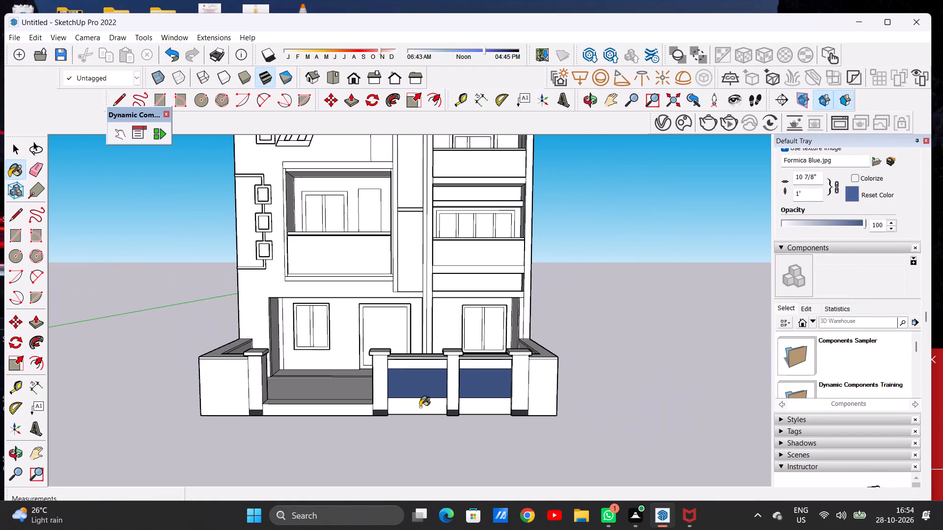
scroll(411, 418, "down", 1)
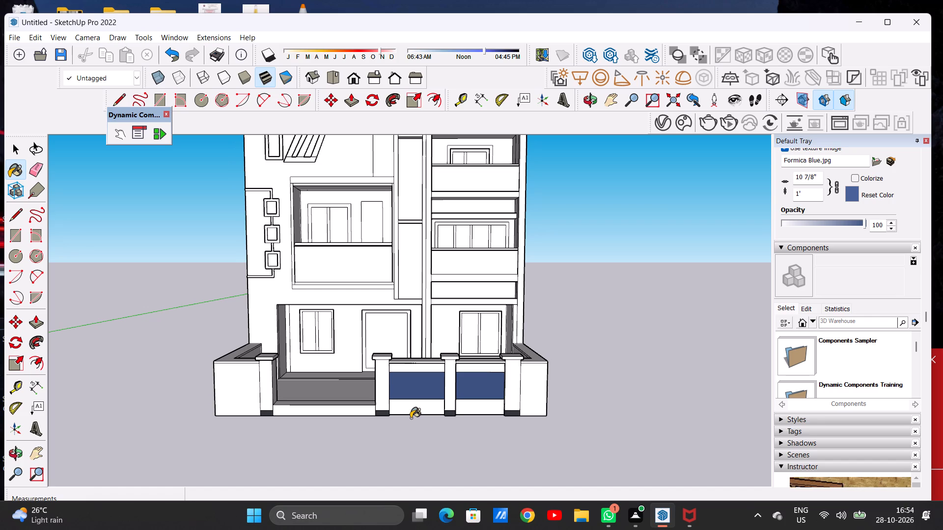
scroll(410, 423, "down", 8)
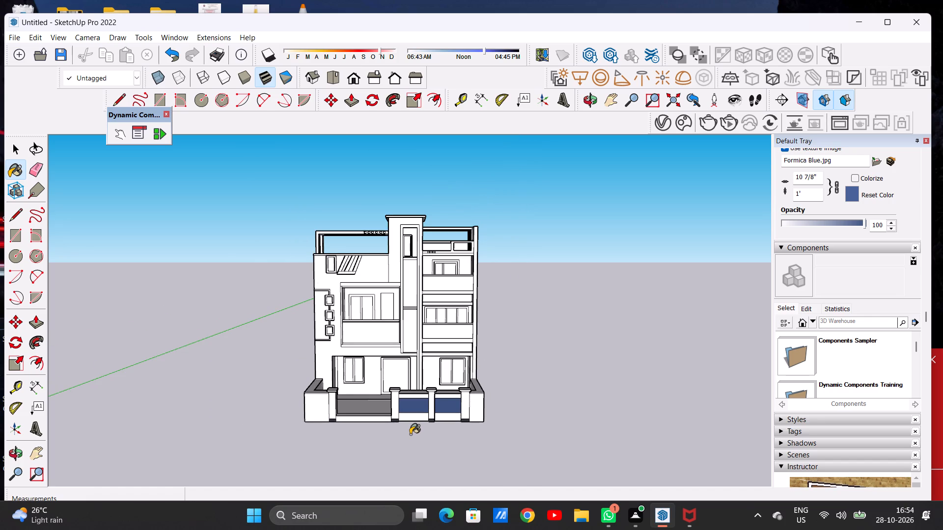
scroll(408, 400, "up", 5)
scroll(408, 400, "down", 1)
scroll(408, 400, "up", 2)
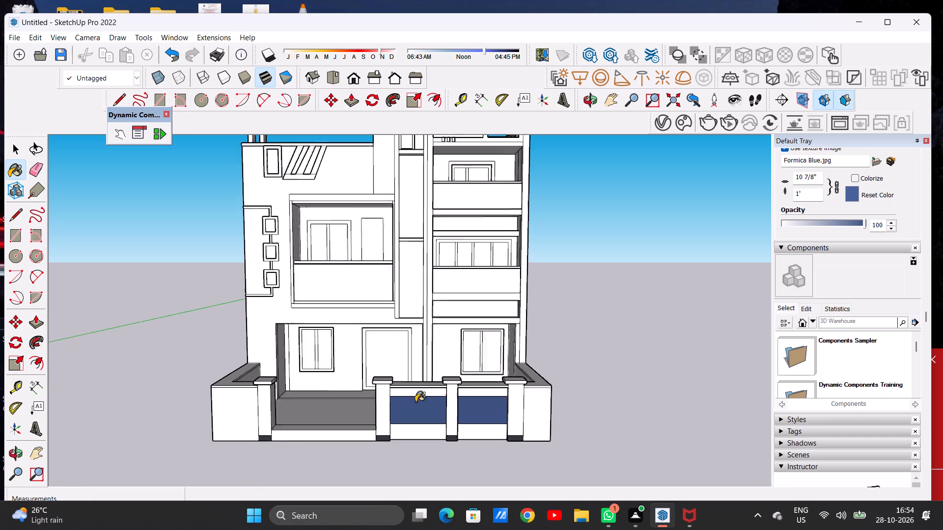
scroll(416, 404, "down", 1)
scroll(416, 402, "up", 6)
scroll(425, 412, "down", 1)
scroll(425, 412, "up", 6)
middle_click_drag(428, 410, 303, 432)
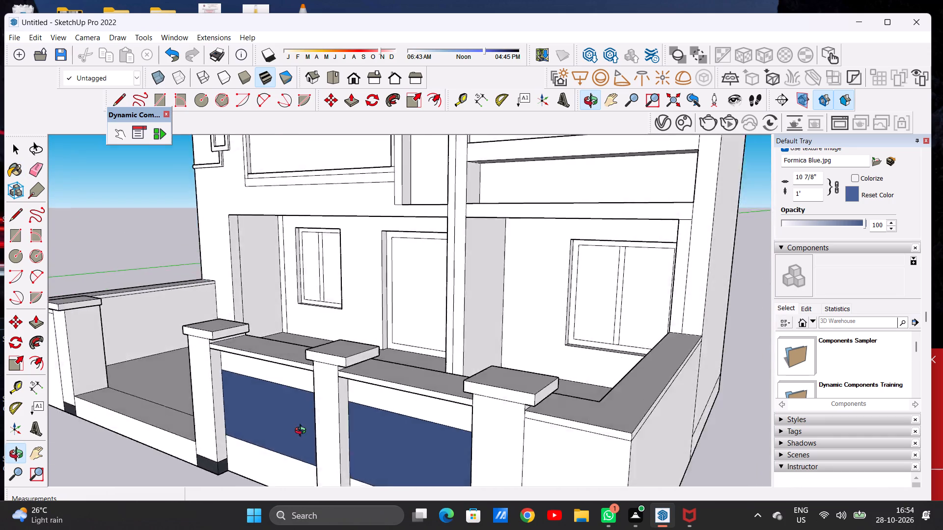
middle_click_drag(303, 432, 427, 405)
scroll(431, 426, "down", 10)
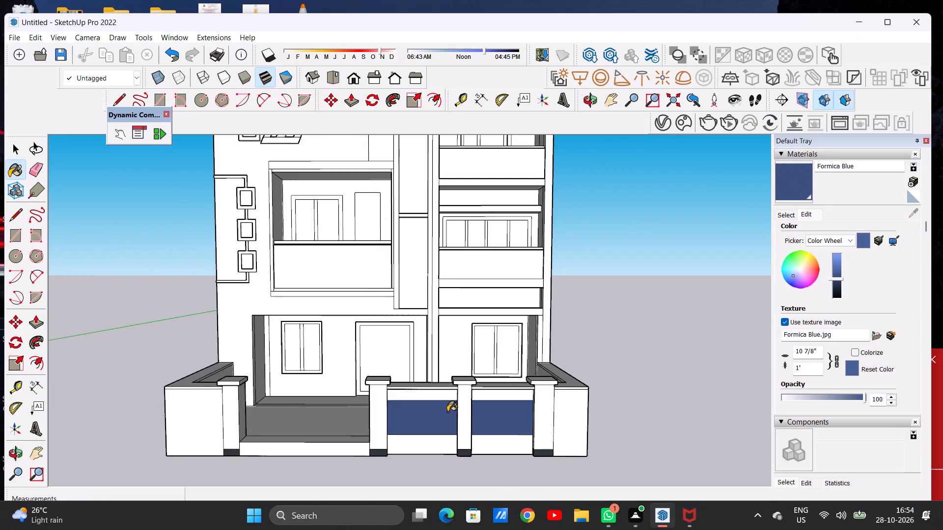
middle_click_drag(447, 412, 448, 464)
scroll(404, 435, "up", 9)
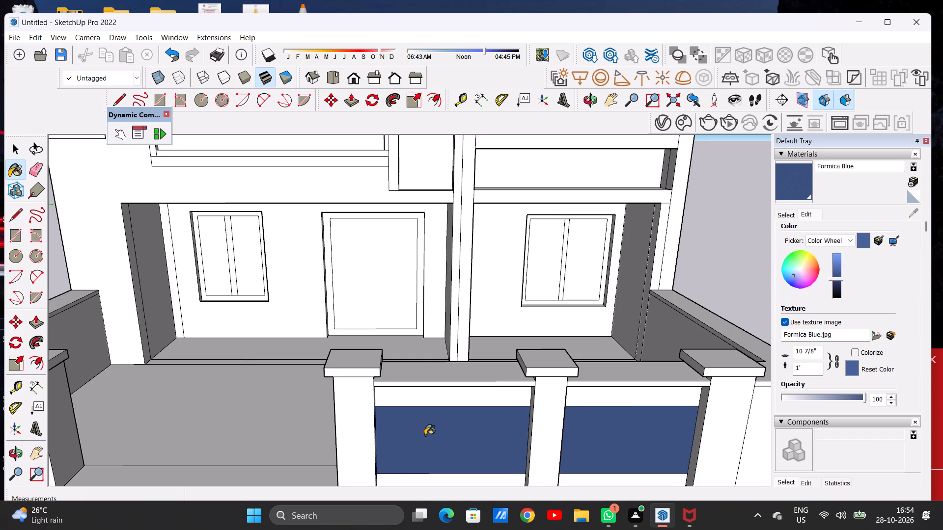
scroll(425, 435, "down", 12)
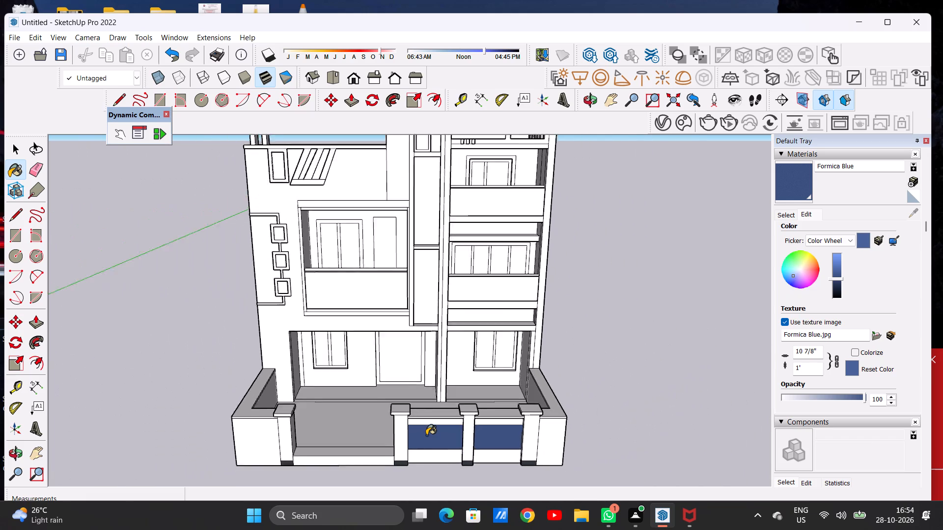
scroll(426, 435, "down", 3)
middle_click_drag(418, 458, 418, 427)
scroll(429, 424, "up", 7)
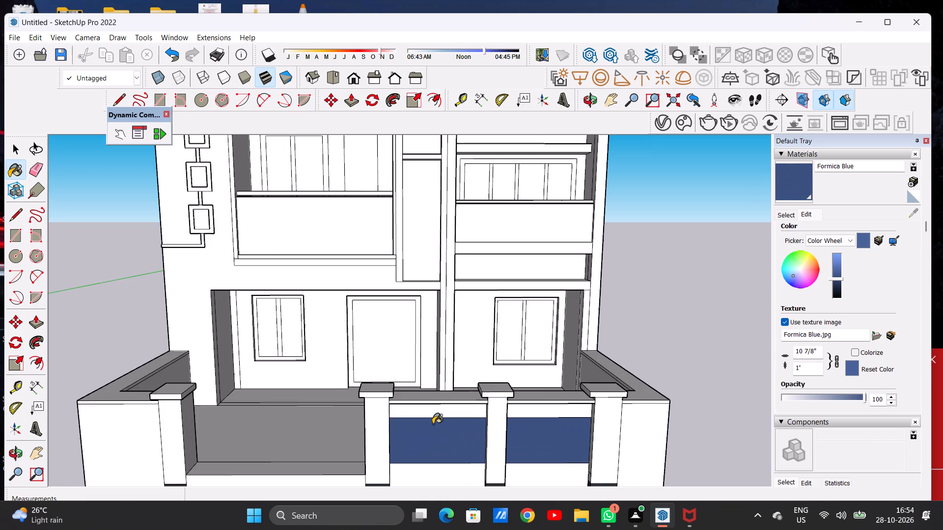
key("space")
Divide the first-floor recessed panel between the two balconies with a vertical line about 26' 6" long from top edge to bottom edge.
scroll(433, 424, "down", 5)
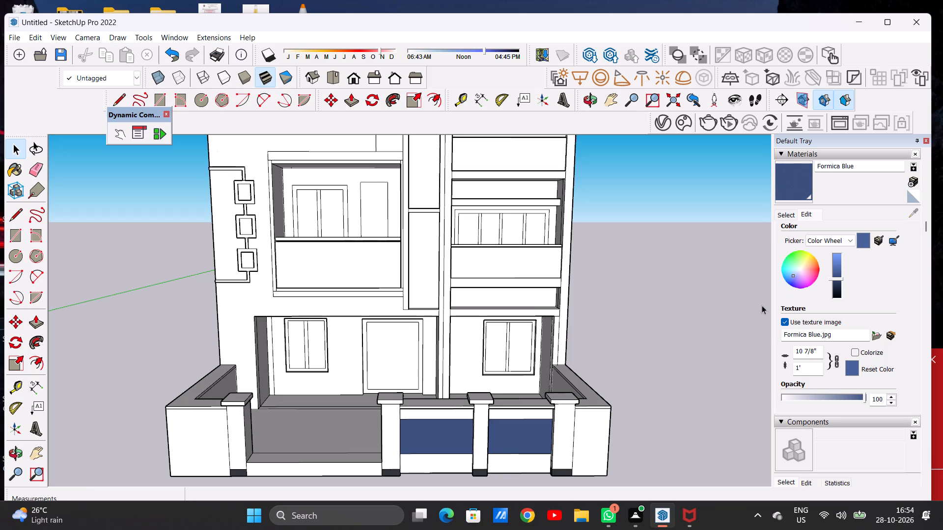
left_click(790, 213)
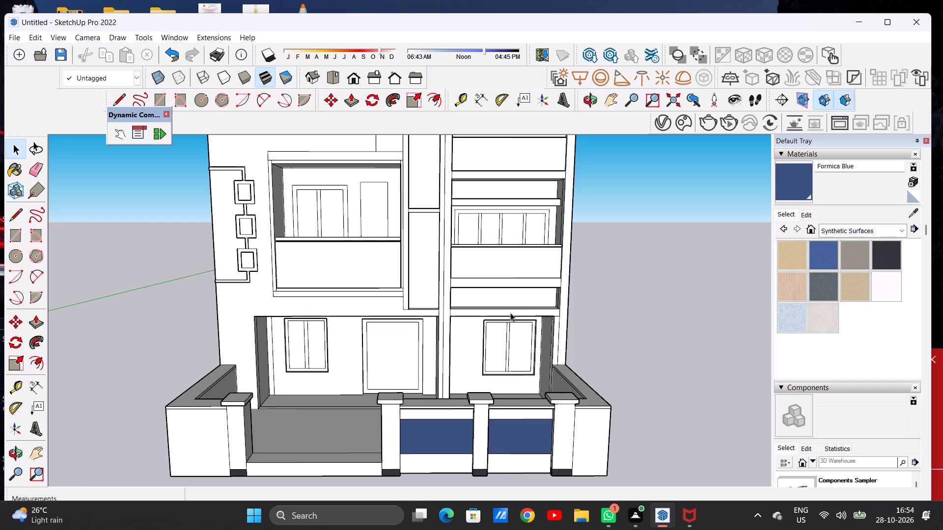
scroll(448, 324, "down", 2)
scroll(445, 324, "up", 1)
scroll(438, 325, "down", 3)
scroll(428, 281, "up", 14)
middle_click_drag(397, 293, 365, 299)
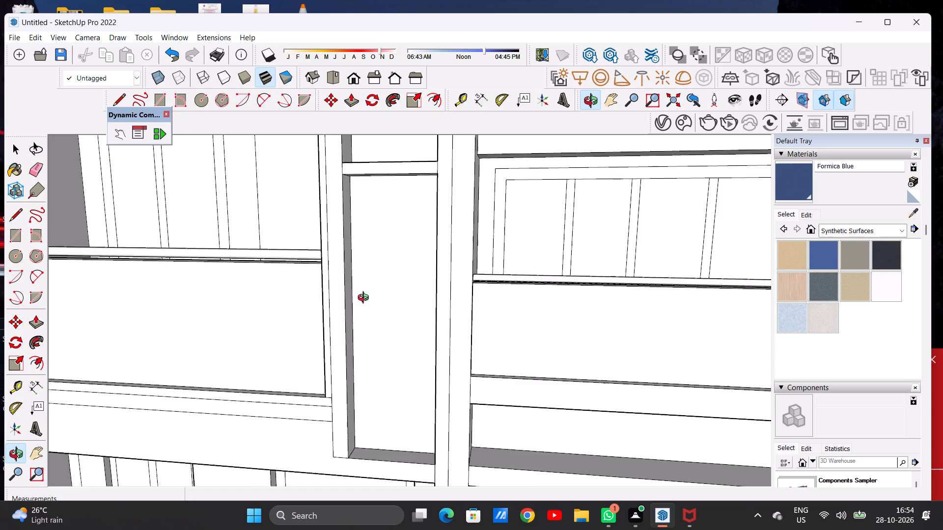
middle_click_drag(365, 299, 404, 292)
scroll(404, 292, "up", 2)
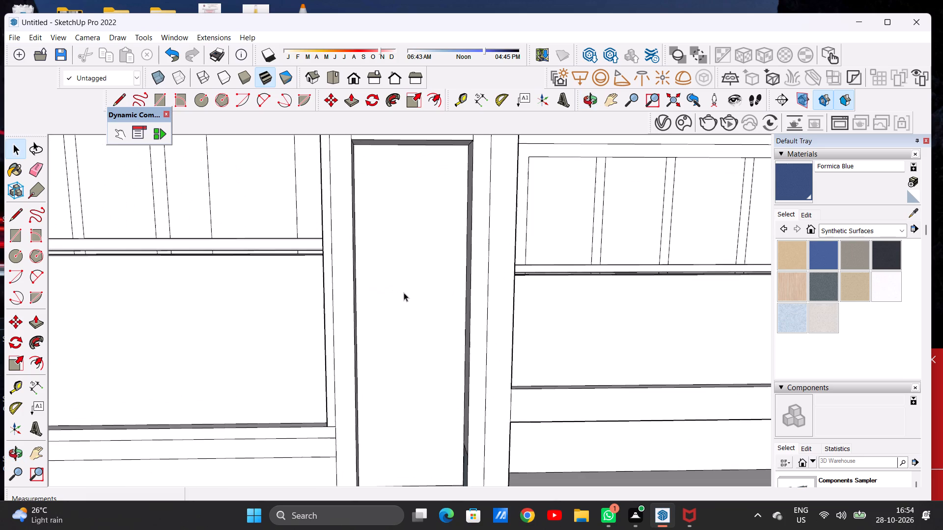
middle_click(407, 298)
key("l")
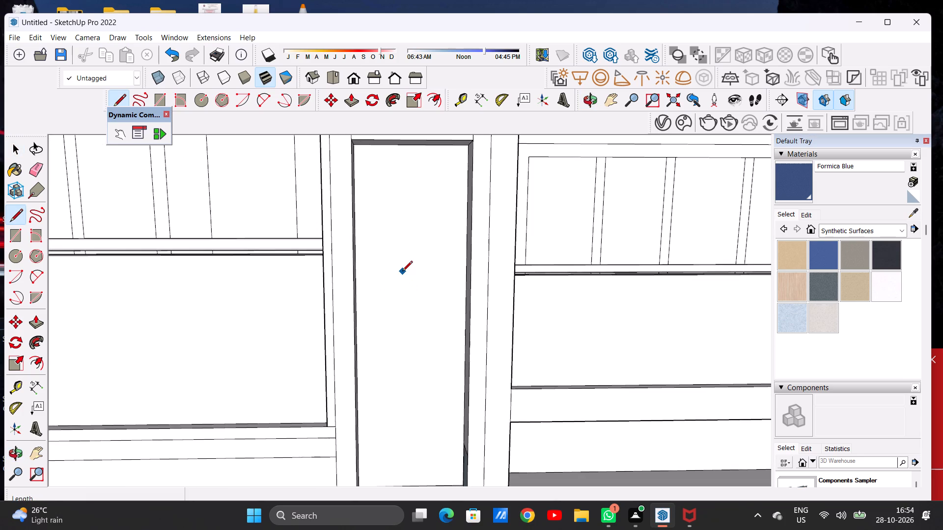
scroll(402, 272, "up", 7)
scroll(404, 283, "down", 9)
middle_click_drag(406, 300, 400, 271)
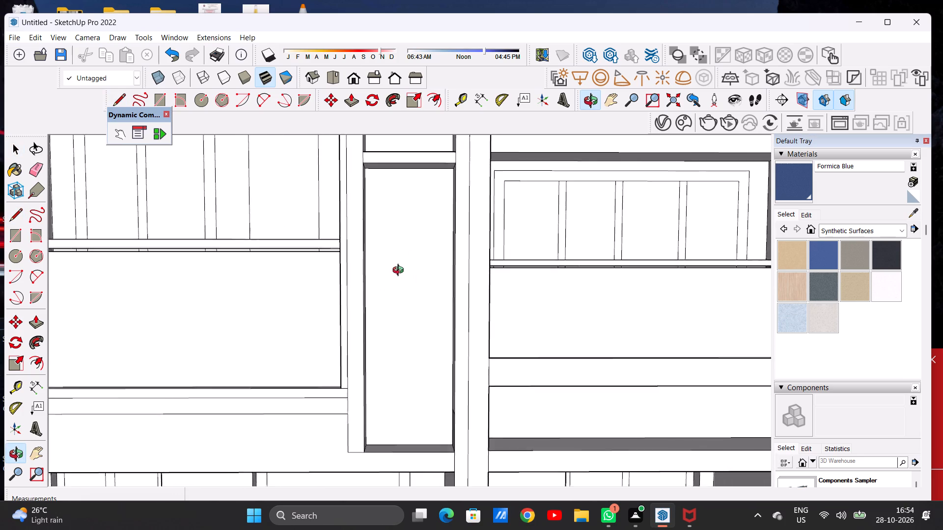
middle_click_drag(400, 271, 400, 263)
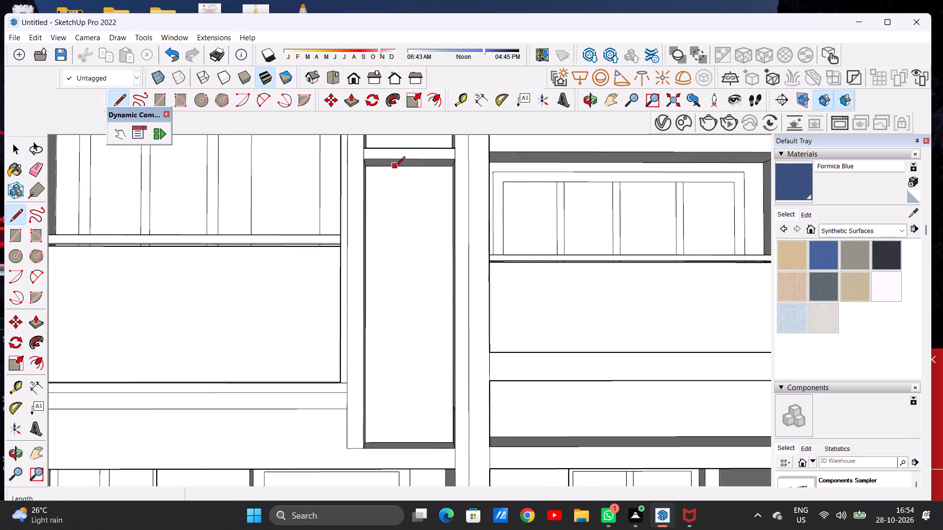
left_click(395, 167)
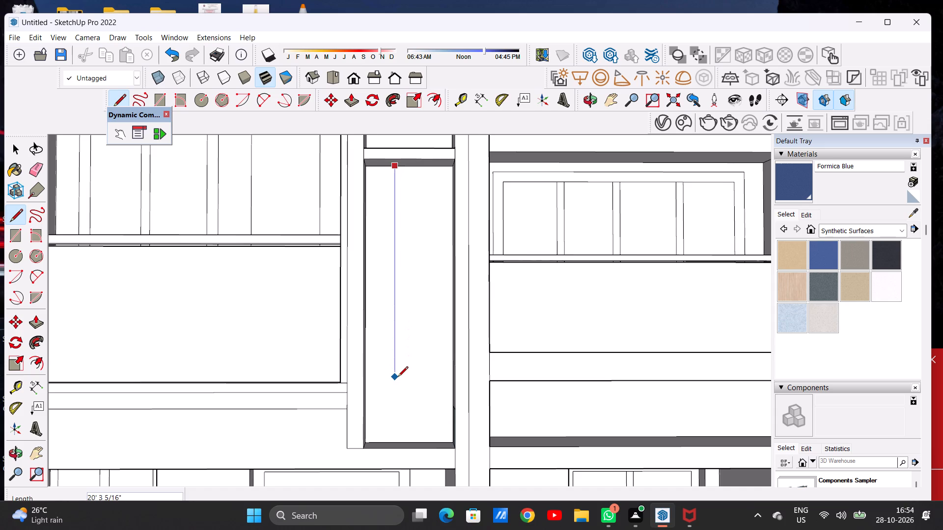
middle_click_drag(395, 379, 394, 398)
left_click(396, 443)
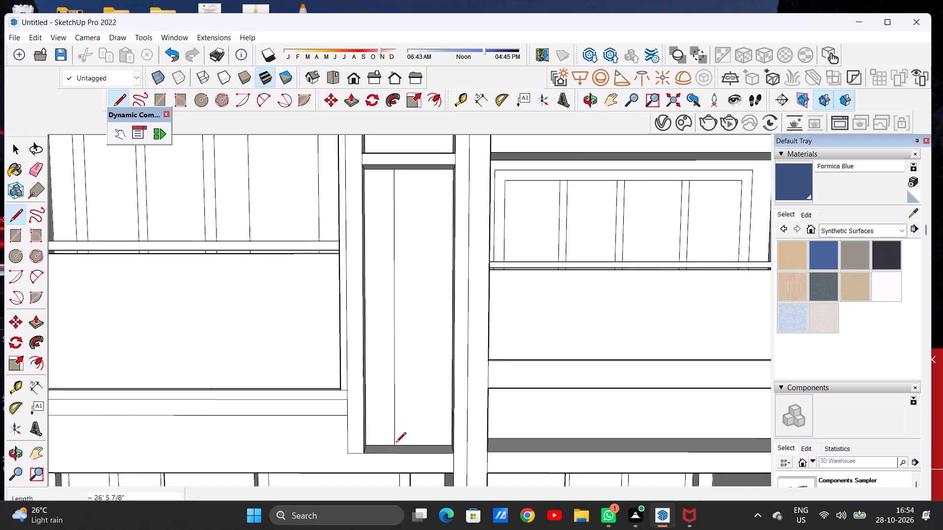
key("space")
Paint the wider part of the divided recessed panel with Stone Coursed Rough from Brick, Cladding and Siding.
scroll(323, 429, "down", 6)
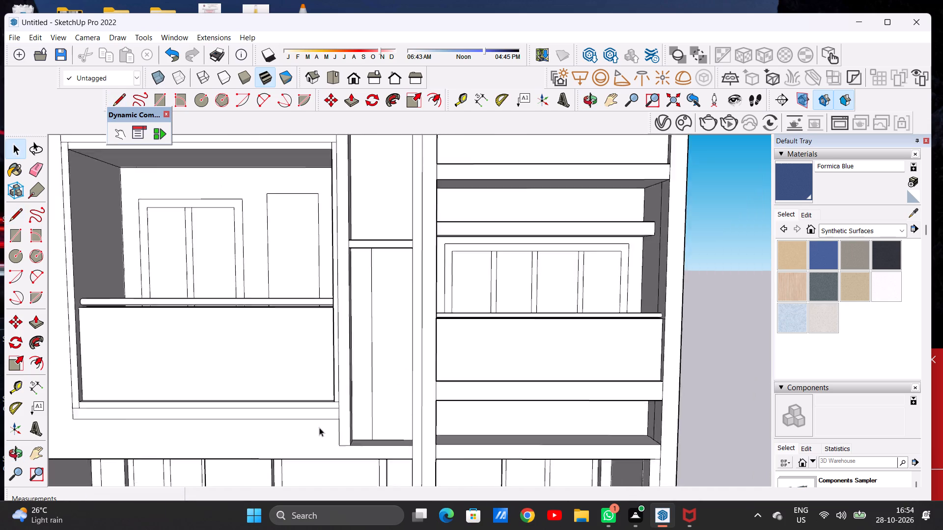
scroll(319, 427, "down", 1)
scroll(368, 344, "up", 7)
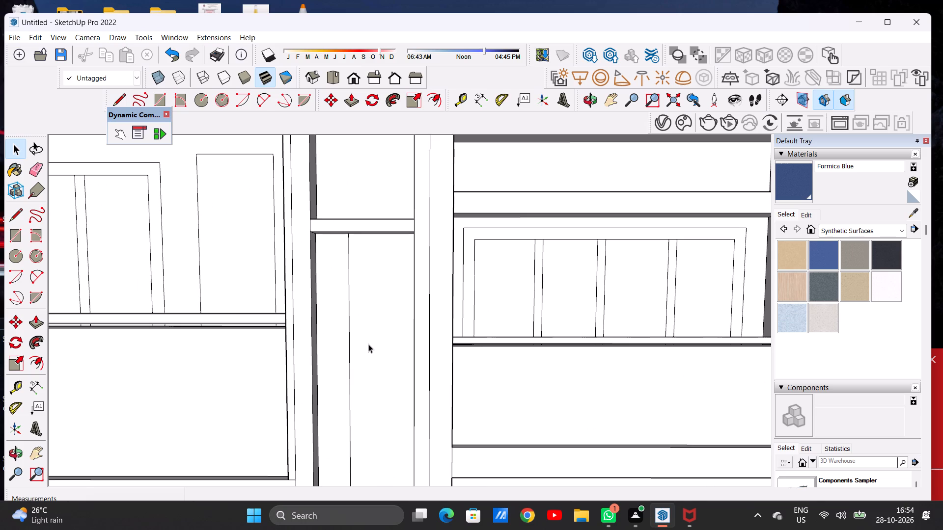
left_click(824, 231)
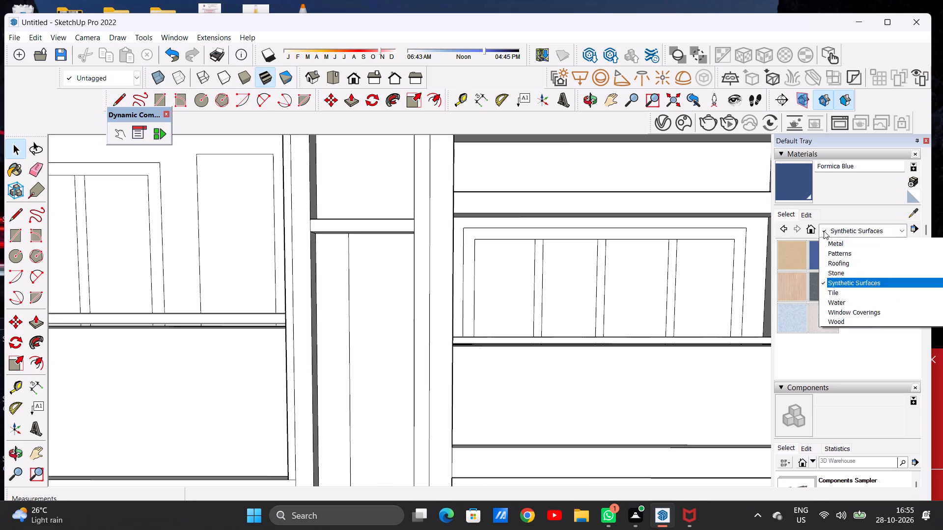
left_click(833, 250)
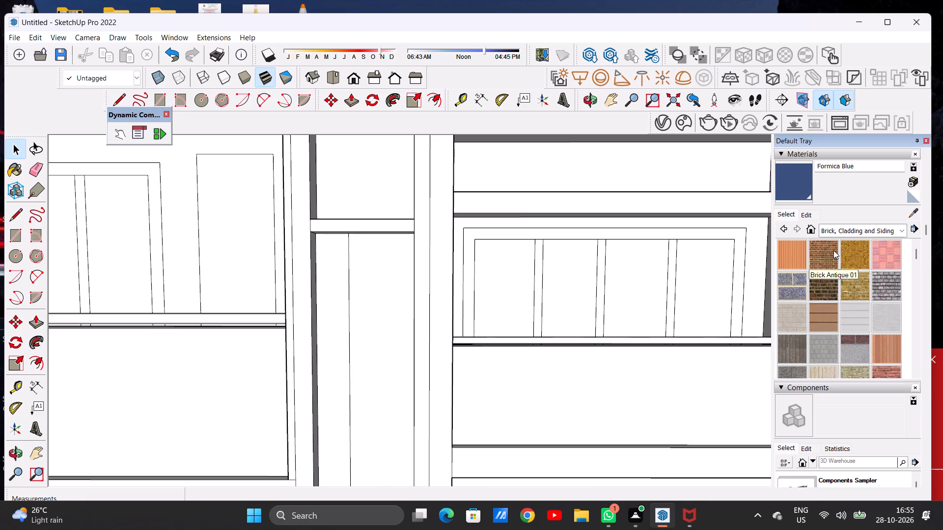
scroll(836, 313, "down", 1)
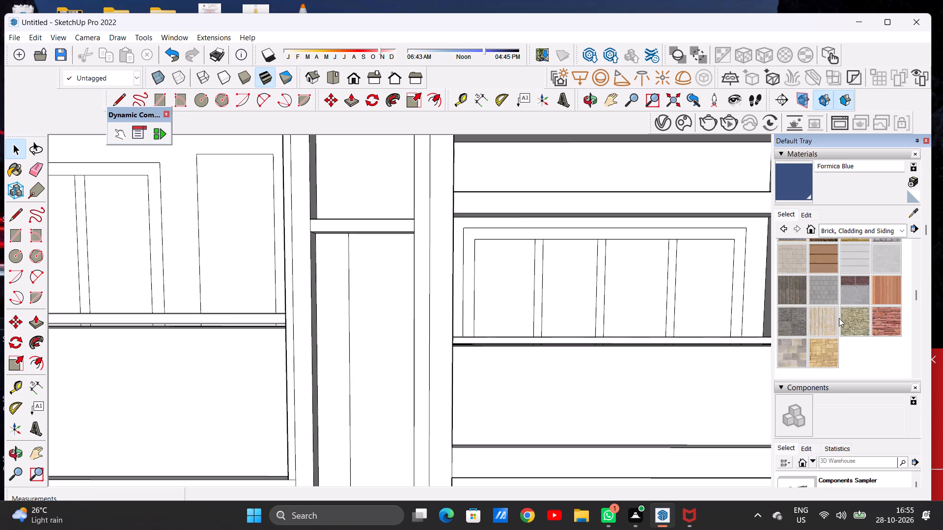
left_click(851, 323)
left_click(403, 326)
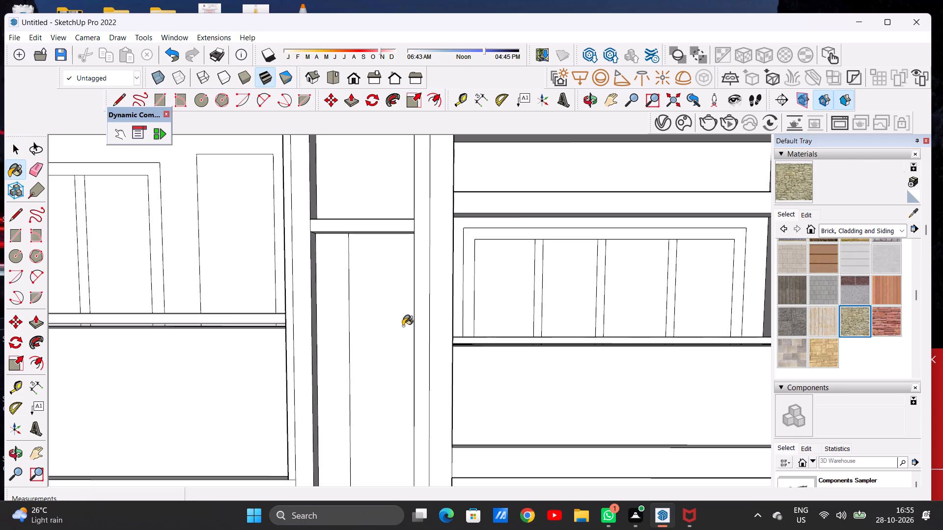
scroll(388, 333, "up", 6)
scroll(410, 309, "down", 13)
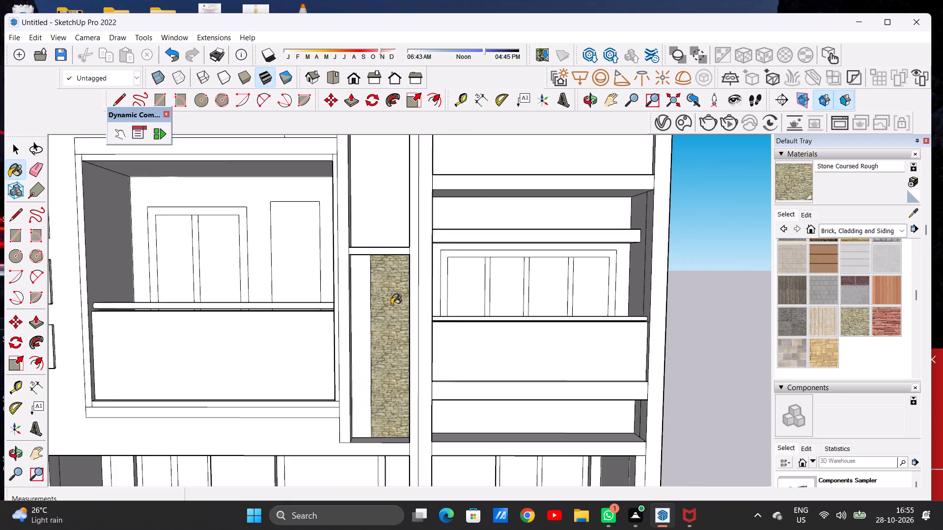
scroll(391, 305, "down", 3)
scroll(391, 305, "up", 3)
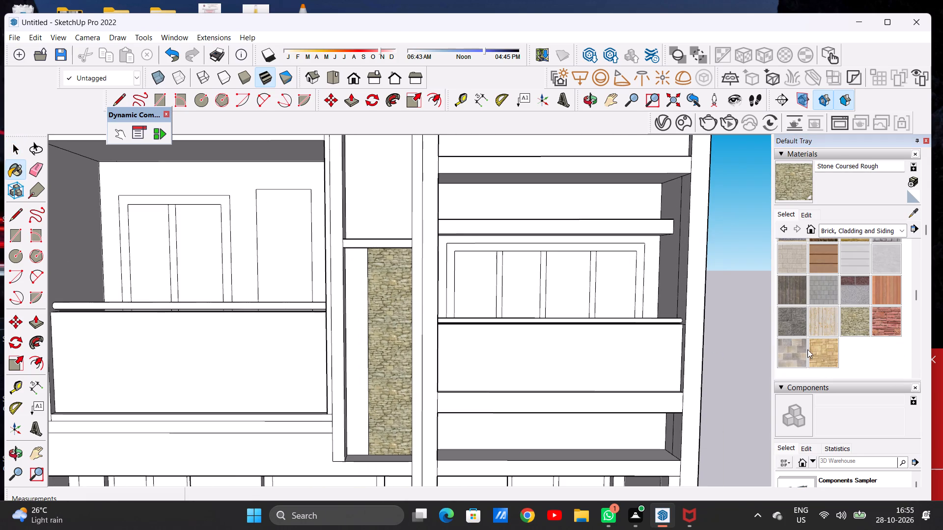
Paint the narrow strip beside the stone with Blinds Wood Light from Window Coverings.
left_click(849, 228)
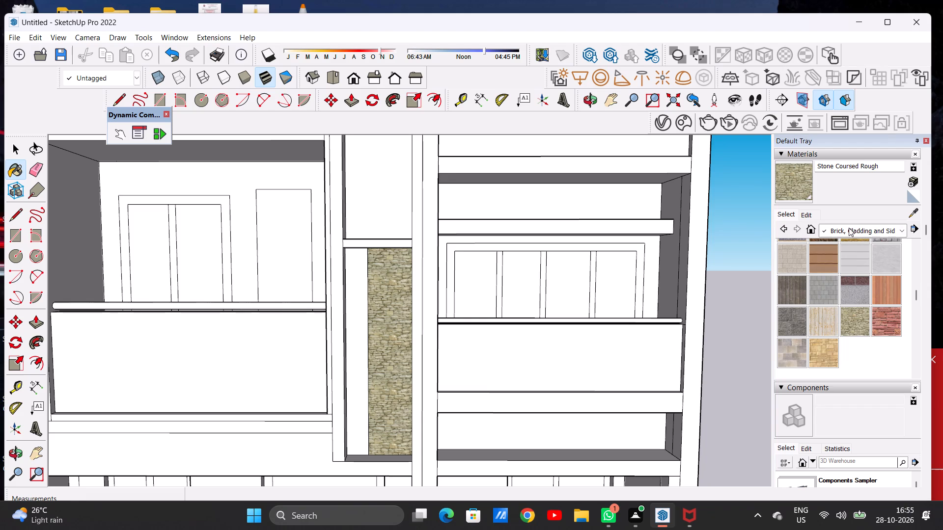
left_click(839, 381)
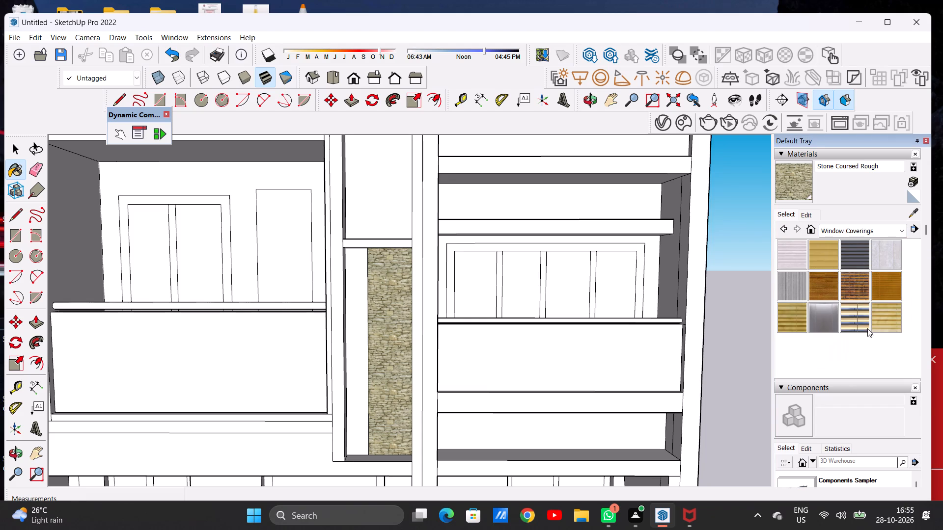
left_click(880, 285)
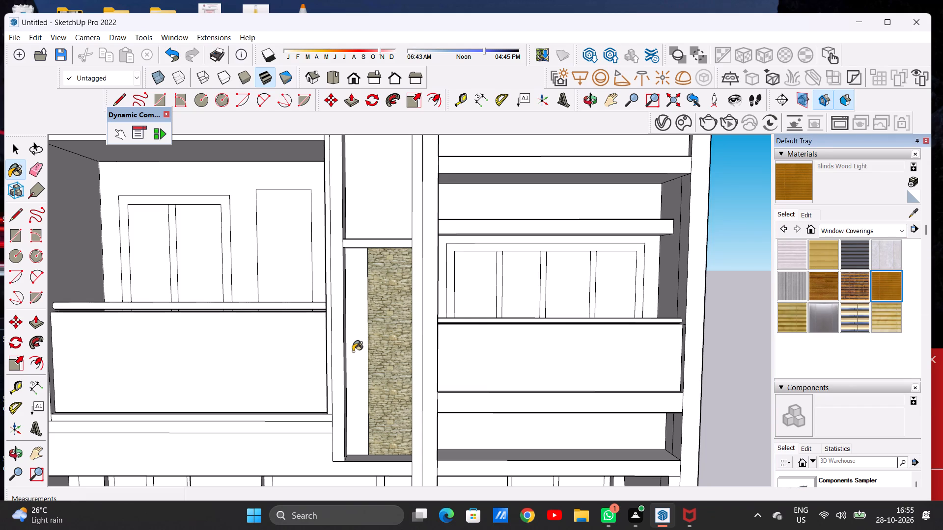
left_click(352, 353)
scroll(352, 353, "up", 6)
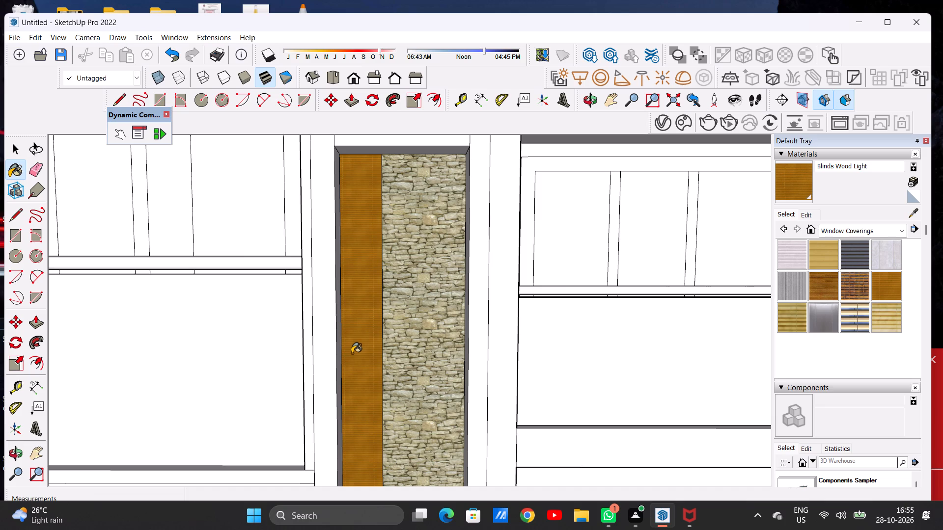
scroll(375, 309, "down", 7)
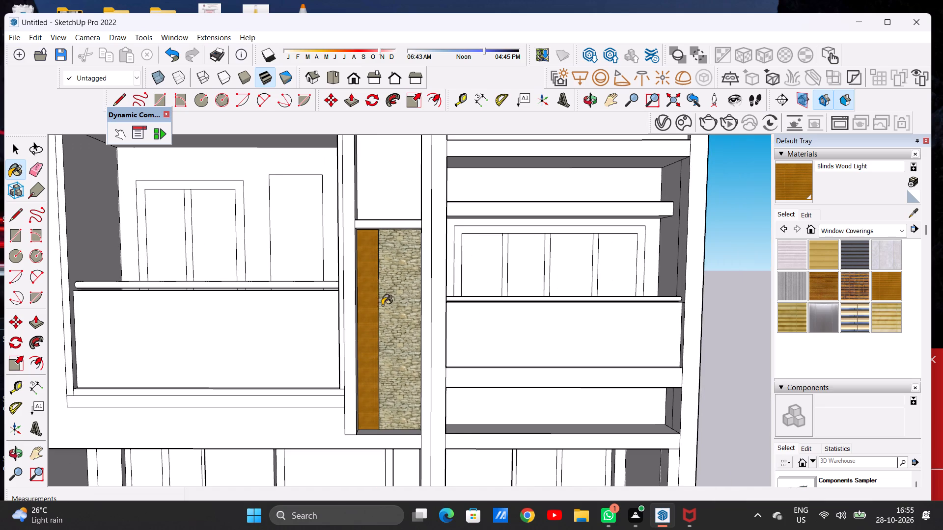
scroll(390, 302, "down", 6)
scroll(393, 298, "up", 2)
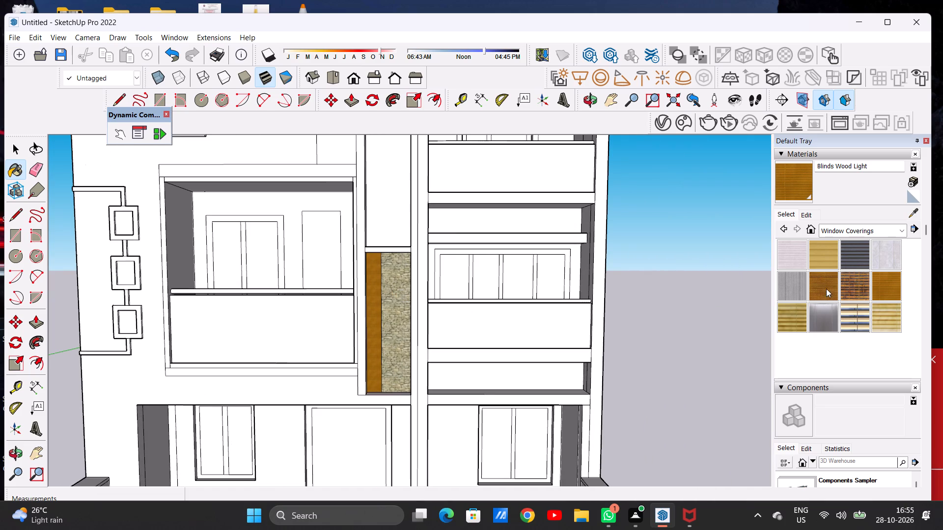
Paint the narrow strip beside the stone with Blinds Weave from Window Coverings and check its texture up close.
left_click(826, 288)
scroll(400, 318, "up", 8)
left_click(355, 321)
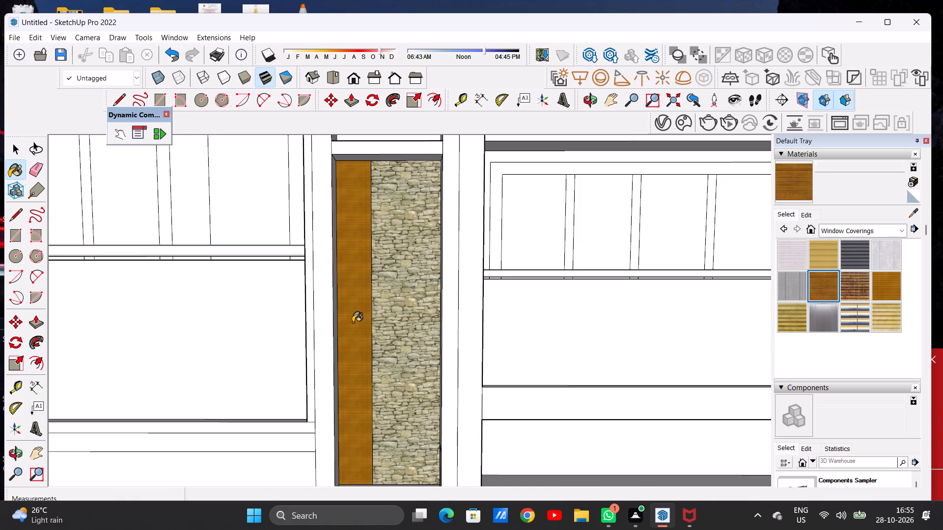
scroll(353, 322, "up", 14)
scroll(355, 323, "down", 9)
scroll(356, 321, "up", 1)
scroll(356, 321, "down", 5)
scroll(356, 321, "up", 1)
scroll(356, 321, "down", 3)
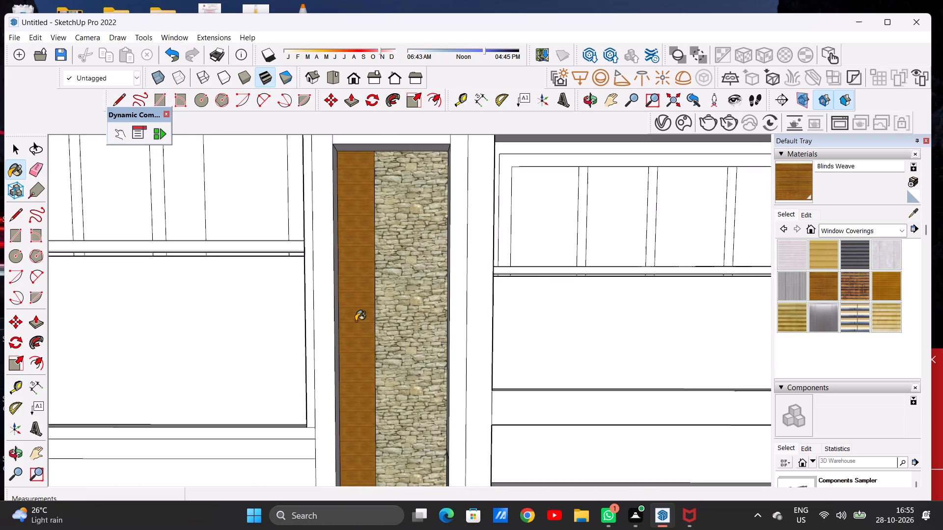
Examine the wood and stone panel against the whole front elevation from a distance, and leave the Paint Bucket.
scroll(356, 321, "down", 17)
scroll(356, 316, "up", 6)
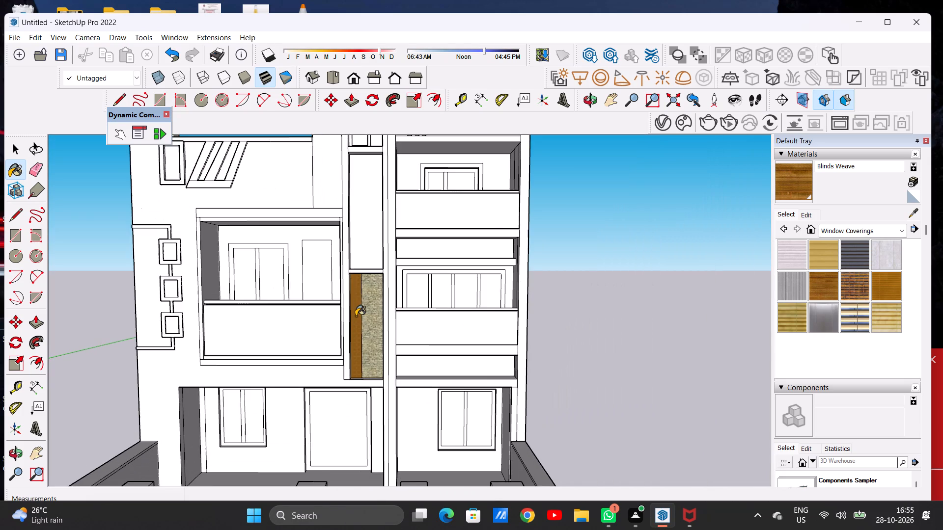
scroll(356, 316, "down", 13)
scroll(365, 312, "up", 7)
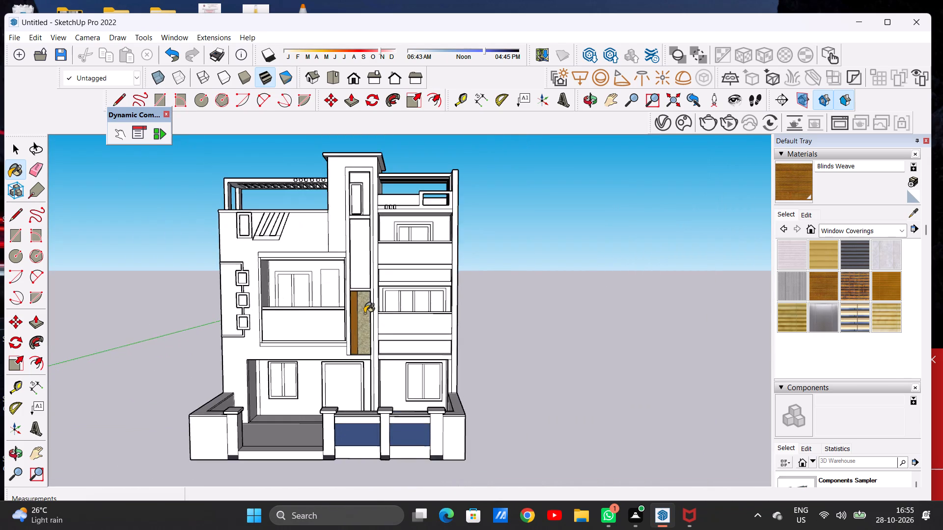
scroll(364, 313, "up", 7)
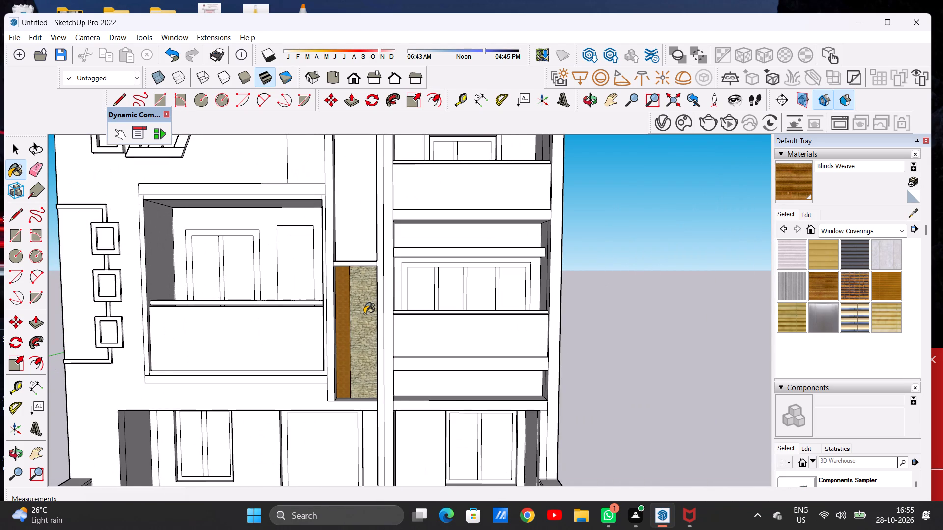
scroll(364, 314, "down", 7)
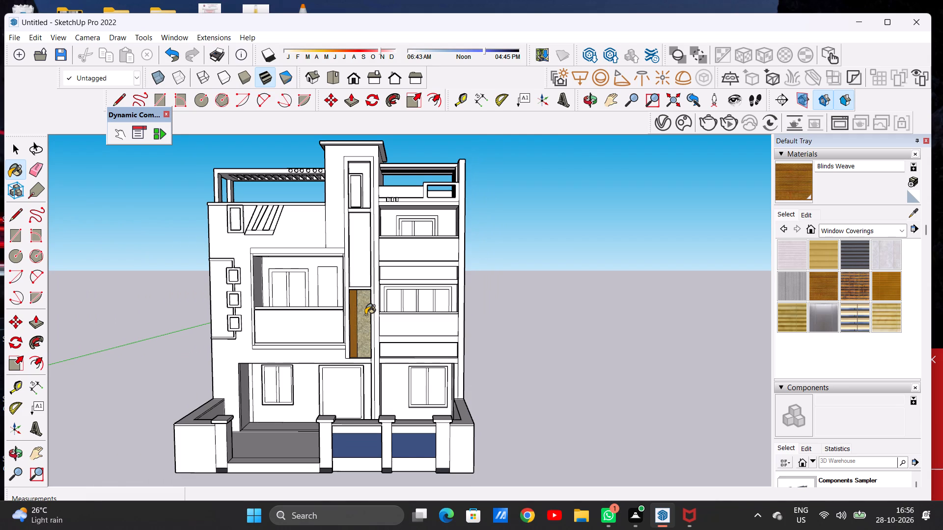
key("space")
Paint the ground-floor wall around the window beside the main door with Brick Rough Tan from Brick, Cladding and Siding.
scroll(368, 283, "down", 5)
scroll(392, 339, "up", 14)
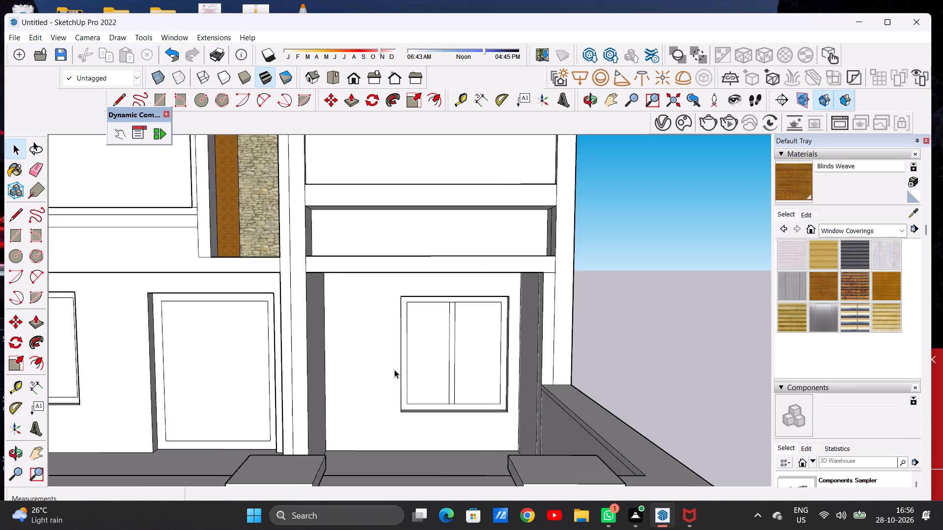
left_click(839, 228)
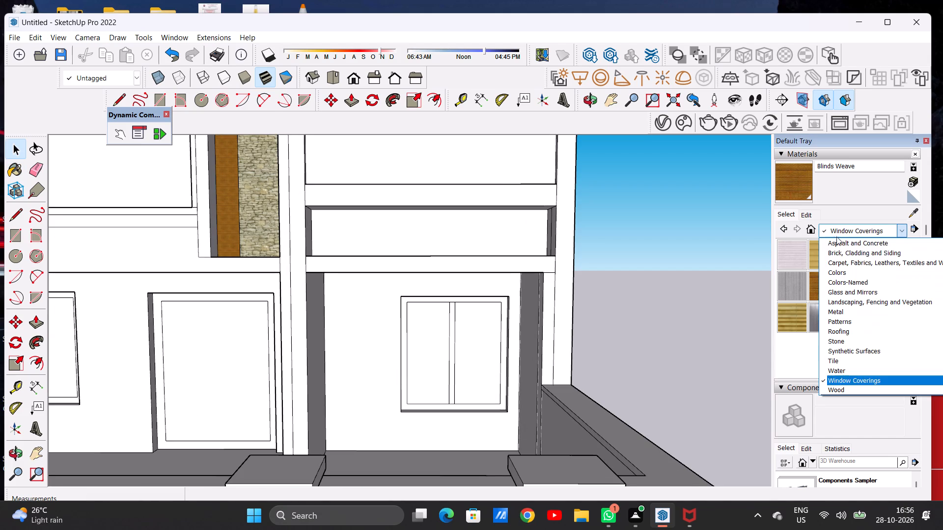
left_click(854, 253)
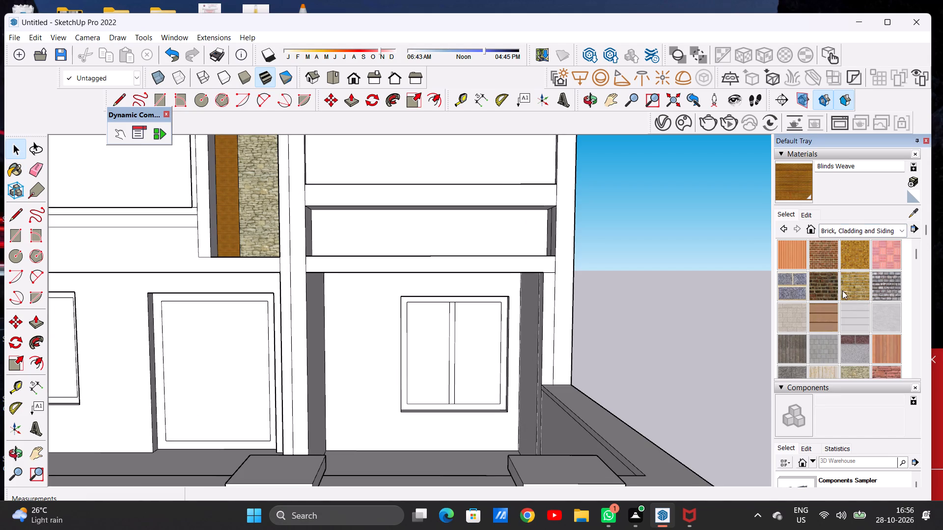
left_click(856, 285)
left_click(390, 302)
scroll(384, 331, "up", 2)
scroll(383, 332, "down", 1)
scroll(383, 332, "up", 13)
scroll(372, 341, "down", 1)
scroll(372, 341, "up", 8)
scroll(370, 341, "down", 1)
scroll(370, 341, "up", 3)
scroll(390, 329, "down", 8)
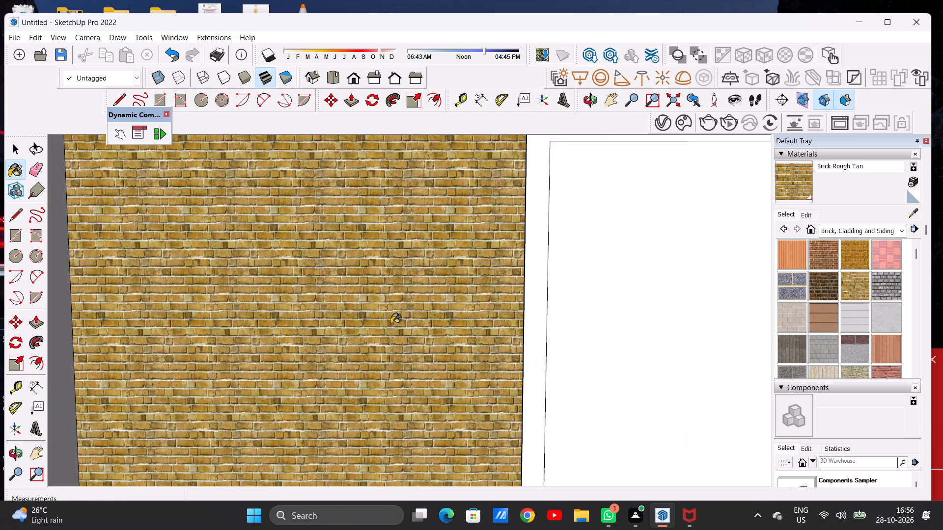
scroll(391, 324, "down", 6)
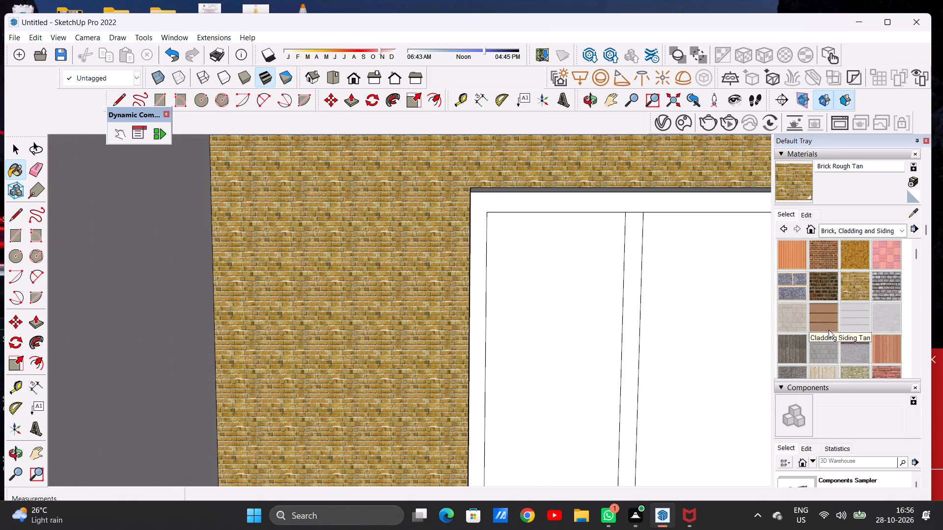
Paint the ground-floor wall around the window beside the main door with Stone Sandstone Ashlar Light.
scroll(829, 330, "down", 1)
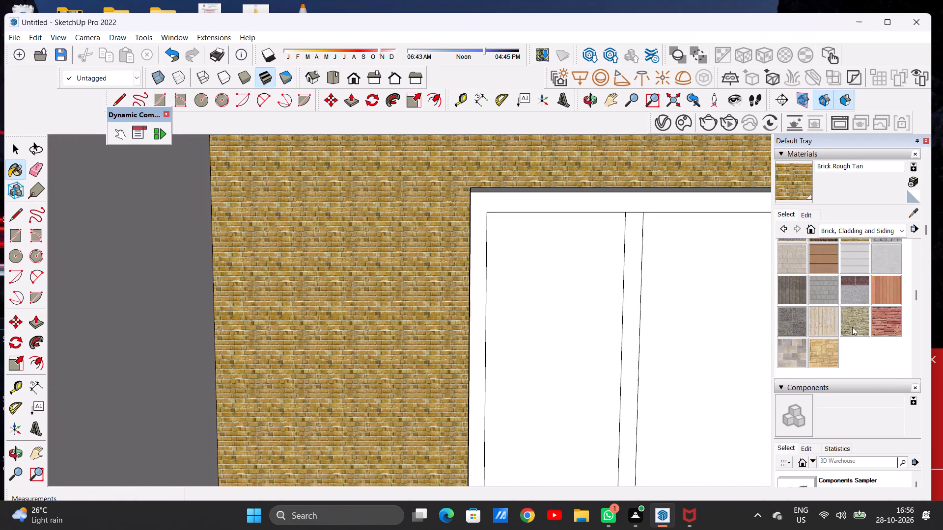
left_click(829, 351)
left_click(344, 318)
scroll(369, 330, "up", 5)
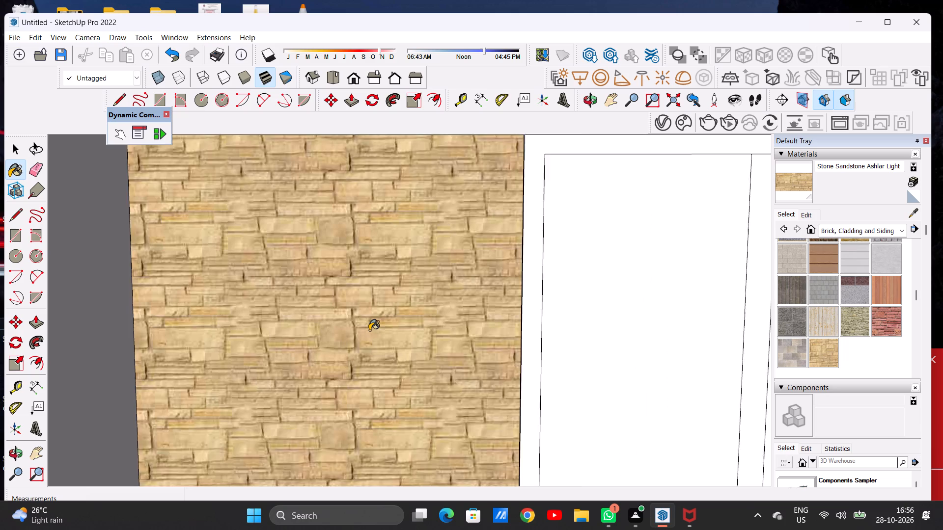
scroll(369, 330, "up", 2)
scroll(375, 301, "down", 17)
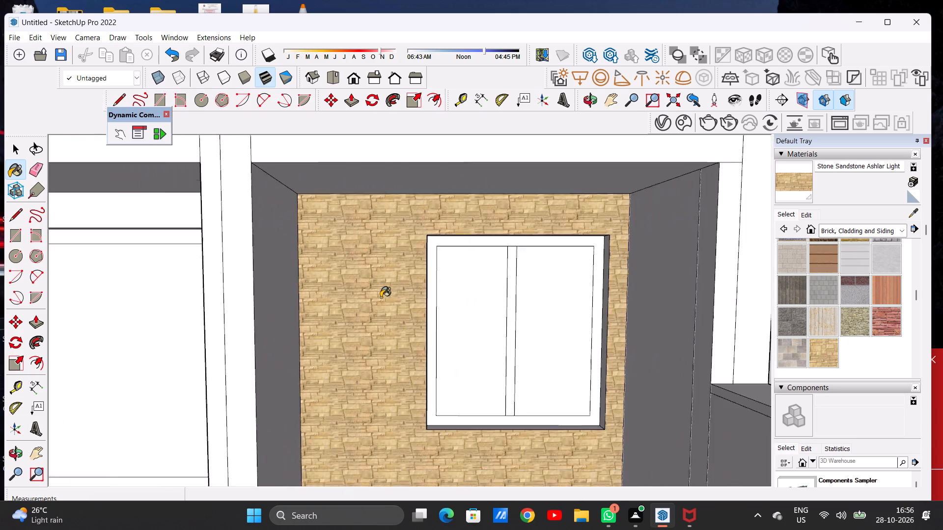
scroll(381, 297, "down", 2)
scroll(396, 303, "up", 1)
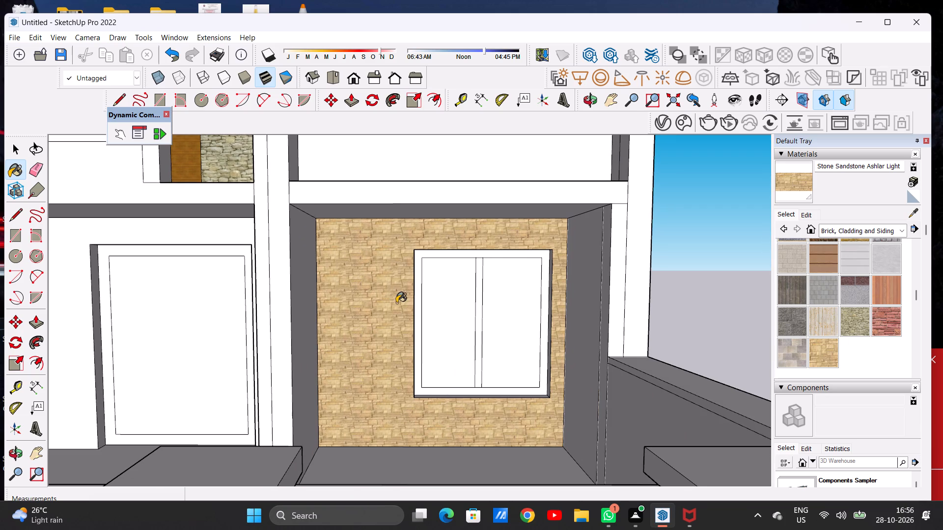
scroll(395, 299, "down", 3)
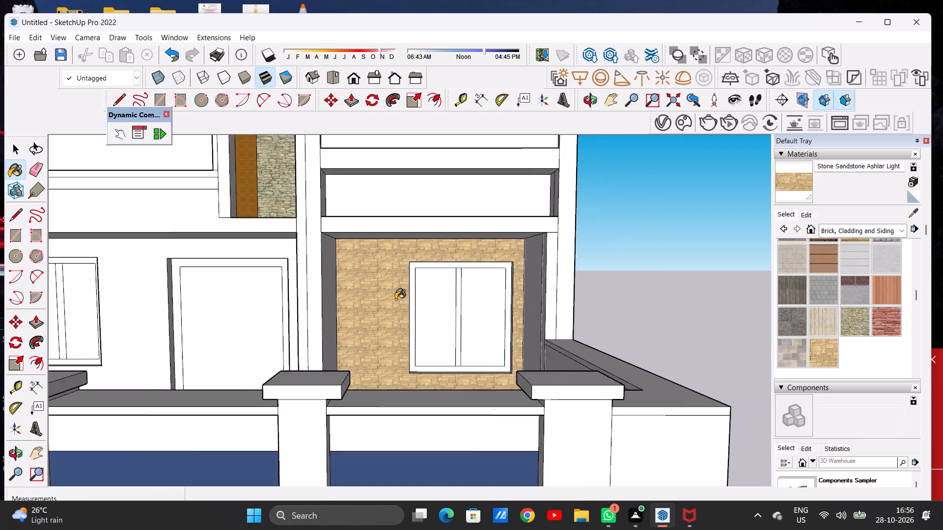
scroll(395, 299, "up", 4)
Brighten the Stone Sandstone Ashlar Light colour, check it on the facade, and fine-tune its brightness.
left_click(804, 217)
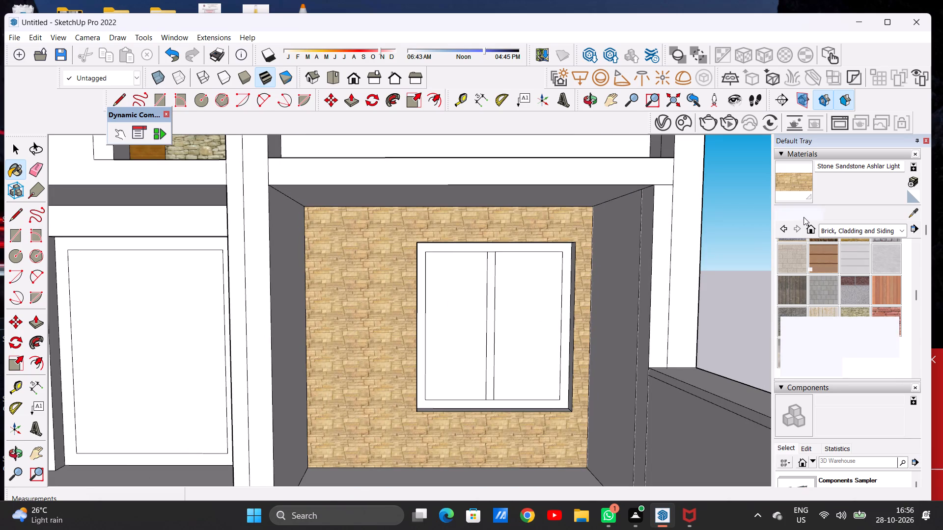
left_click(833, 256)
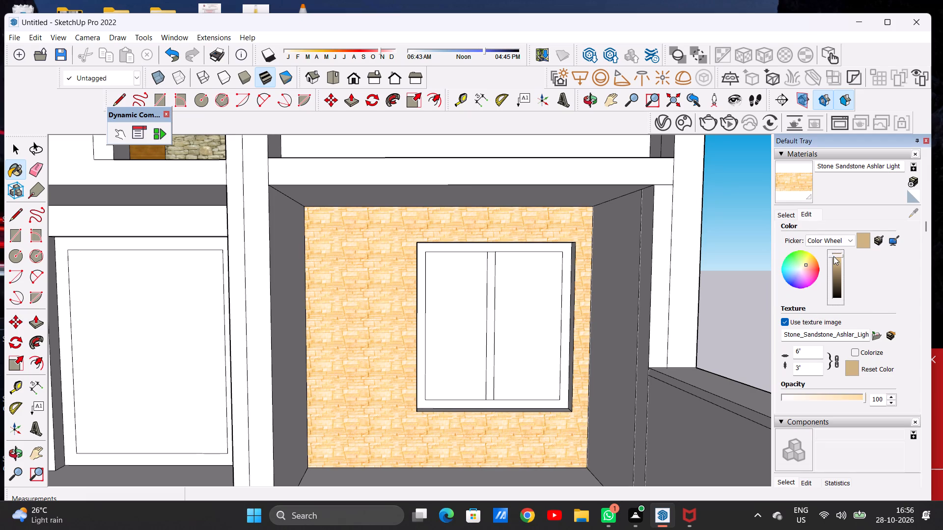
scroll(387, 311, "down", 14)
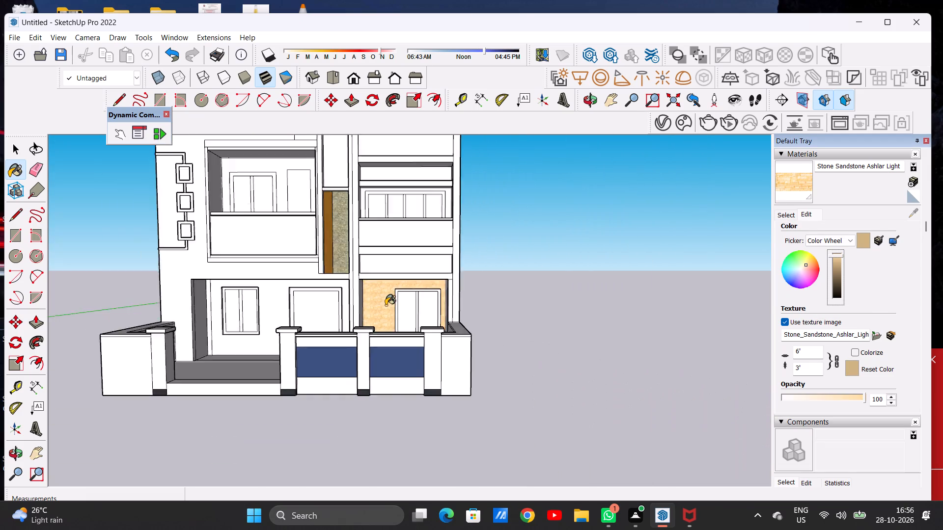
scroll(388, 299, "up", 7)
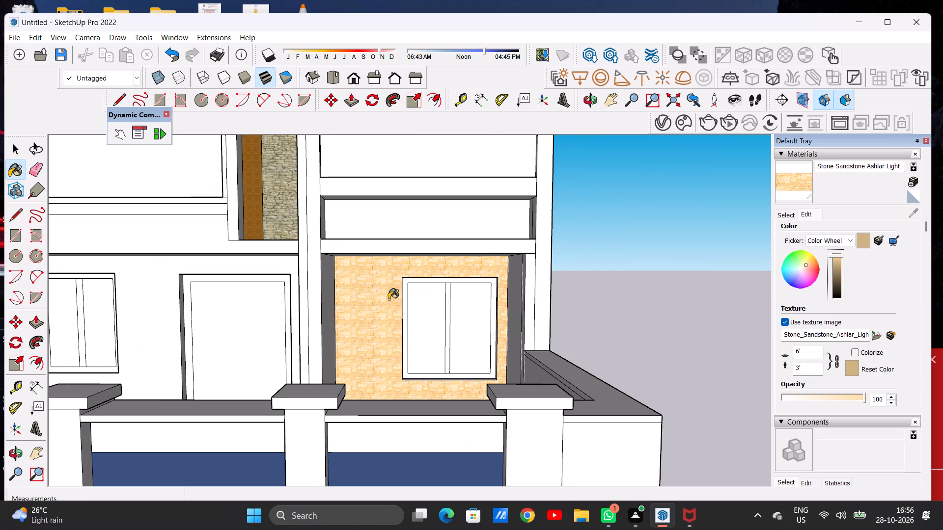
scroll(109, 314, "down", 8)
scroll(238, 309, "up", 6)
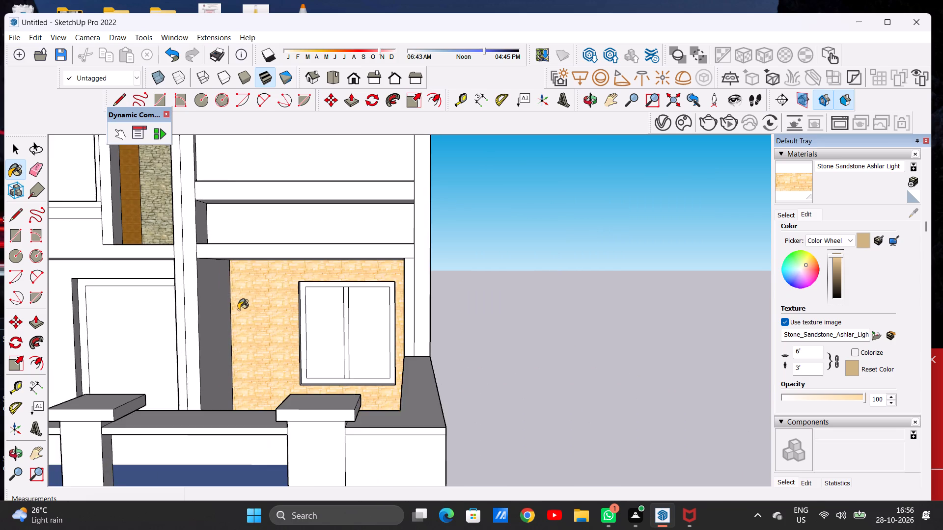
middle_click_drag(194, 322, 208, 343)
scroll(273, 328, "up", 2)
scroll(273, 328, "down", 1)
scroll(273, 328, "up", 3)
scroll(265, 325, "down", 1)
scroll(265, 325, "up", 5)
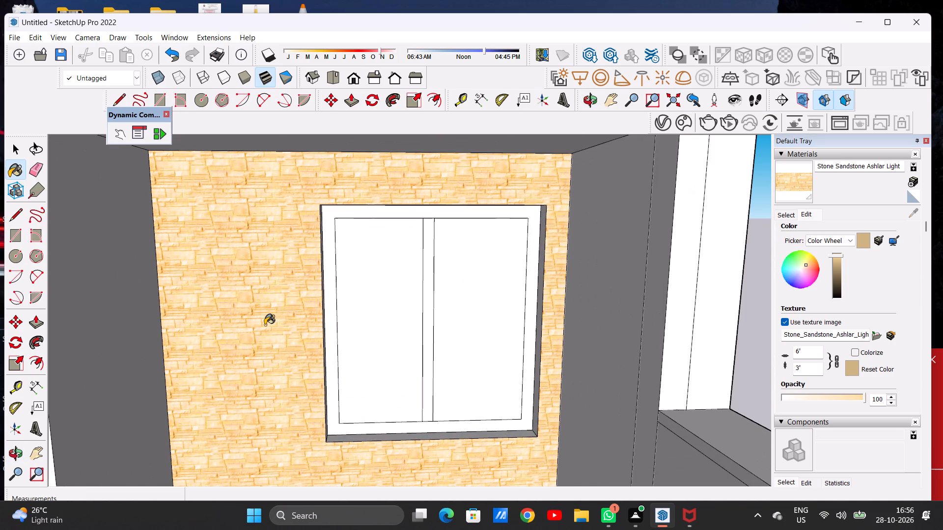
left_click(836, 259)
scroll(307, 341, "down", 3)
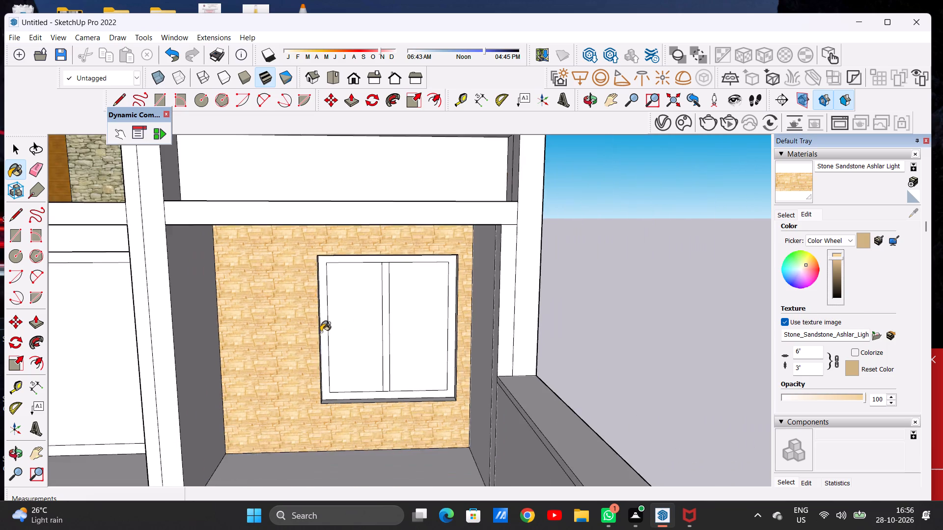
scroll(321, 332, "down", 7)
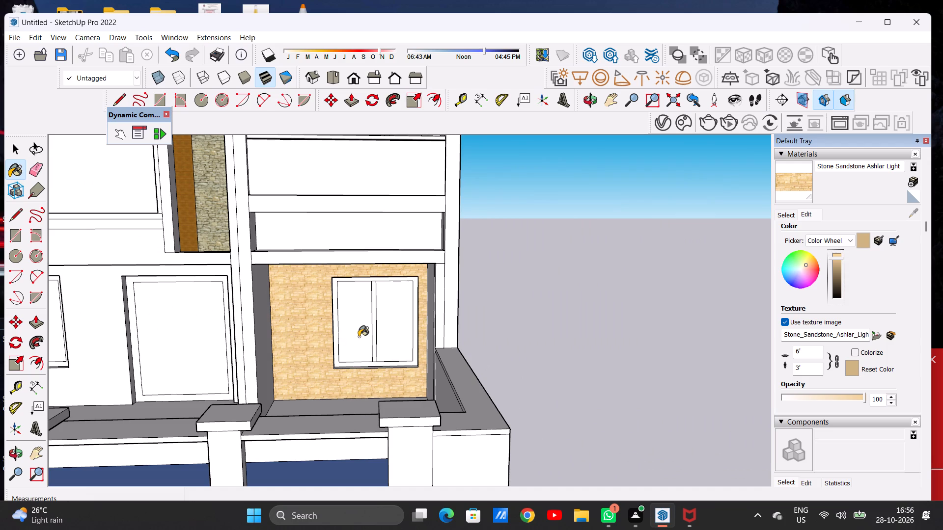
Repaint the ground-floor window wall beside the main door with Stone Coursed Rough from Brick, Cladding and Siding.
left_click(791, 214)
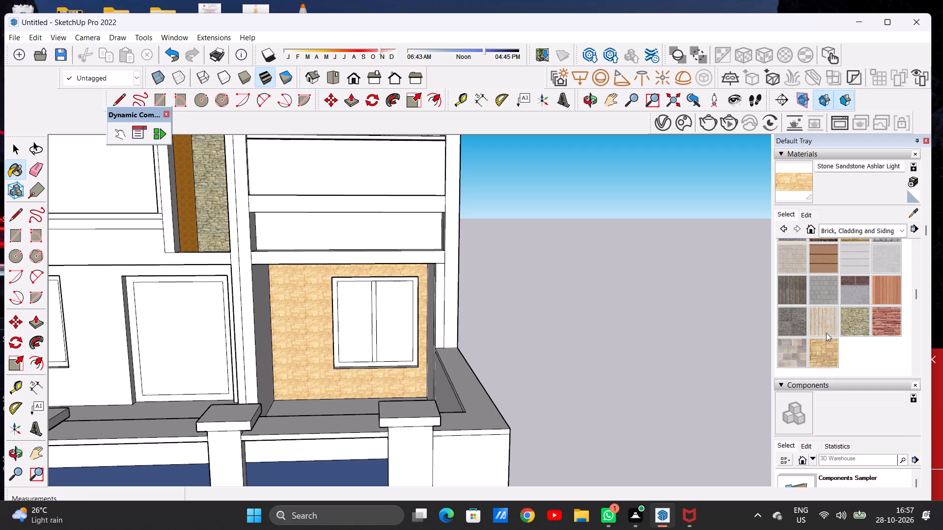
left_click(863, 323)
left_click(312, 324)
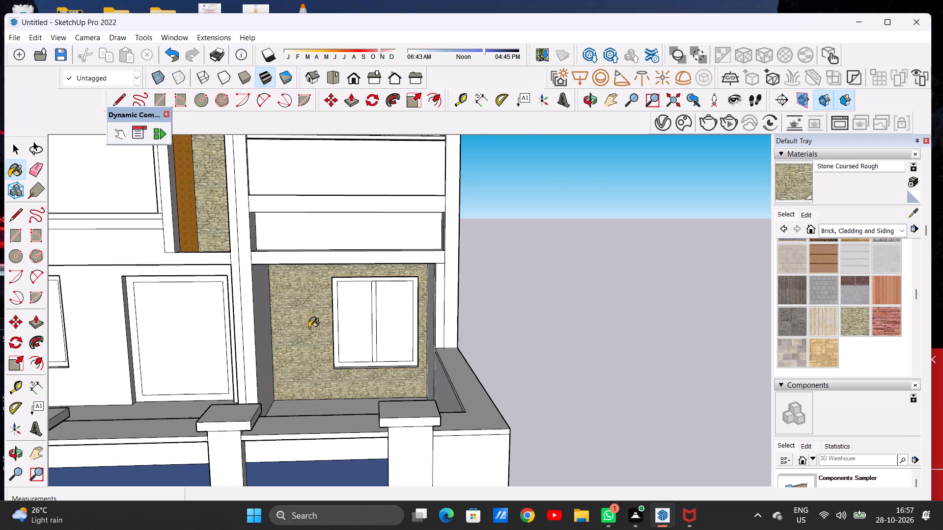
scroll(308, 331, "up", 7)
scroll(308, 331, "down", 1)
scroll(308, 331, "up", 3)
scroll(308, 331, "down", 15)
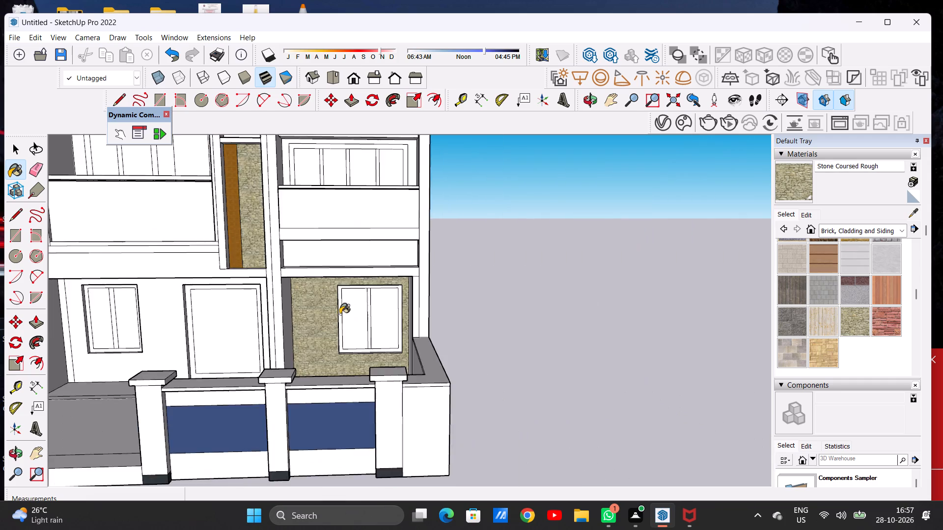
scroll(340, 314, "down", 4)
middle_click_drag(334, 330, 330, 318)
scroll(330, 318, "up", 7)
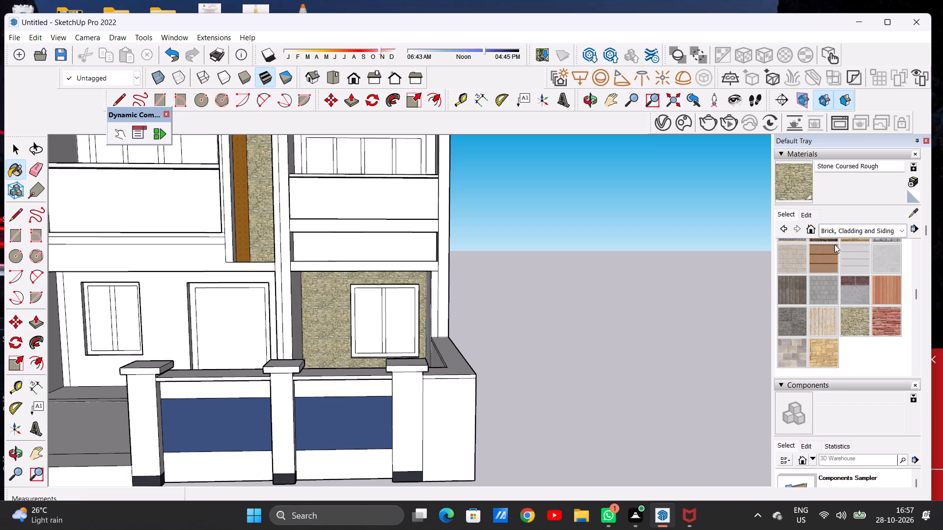
Repaint the ground-floor window wall beside the main door with Field Rectangle Tile from the Tile collection.
left_click(824, 229)
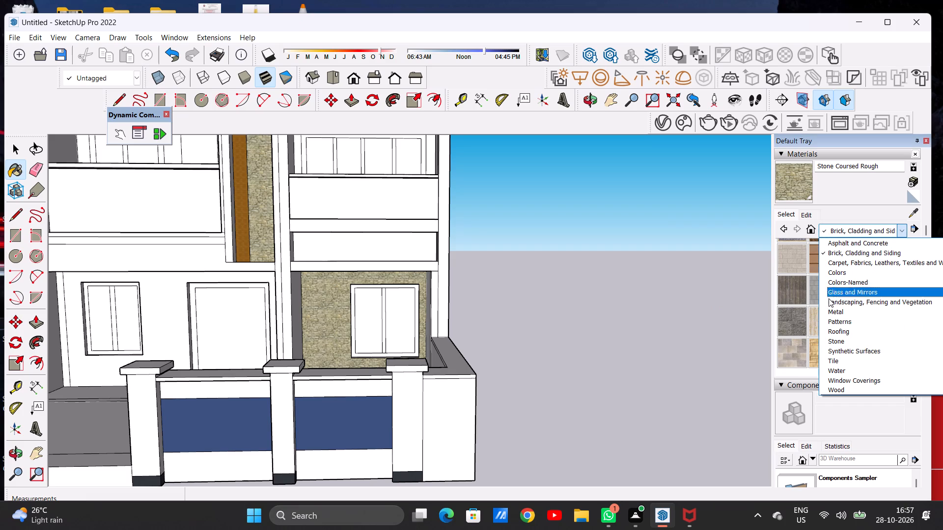
left_click(829, 366)
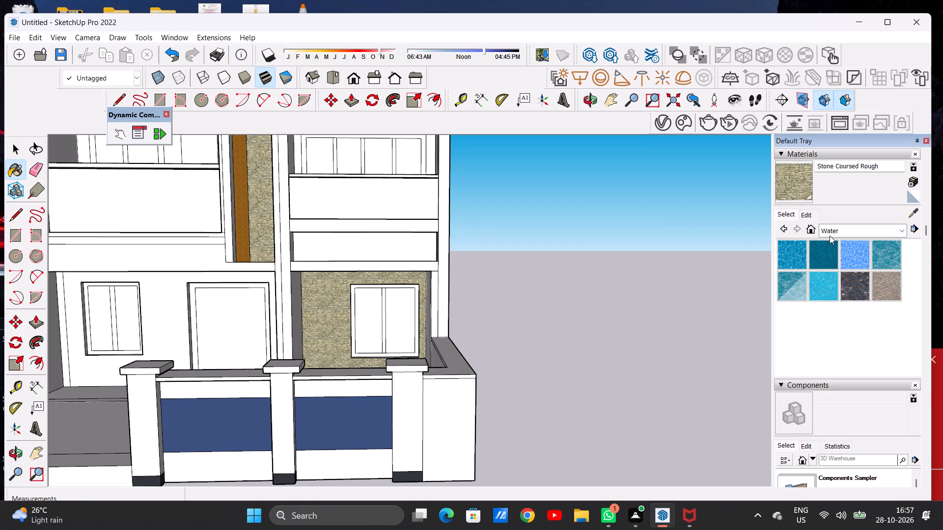
left_click(828, 230)
left_click(834, 358)
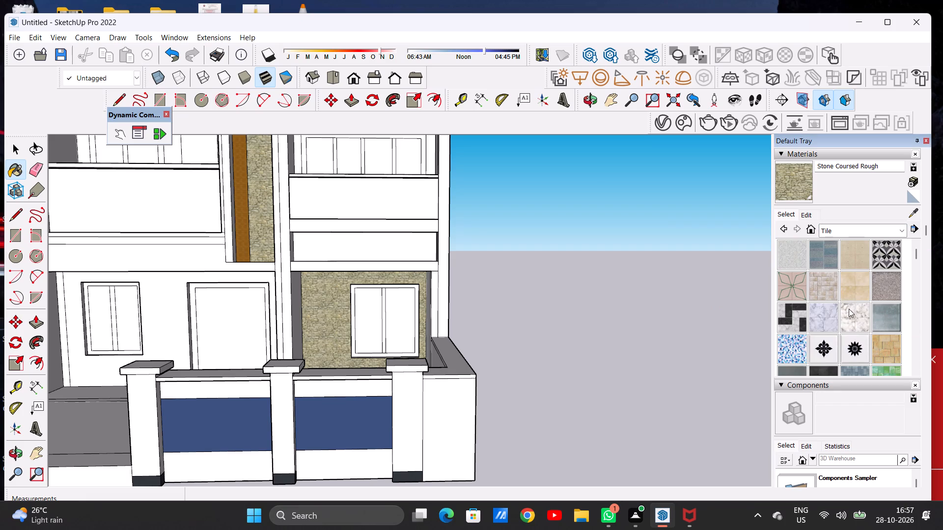
left_click(821, 282)
left_click(335, 310)
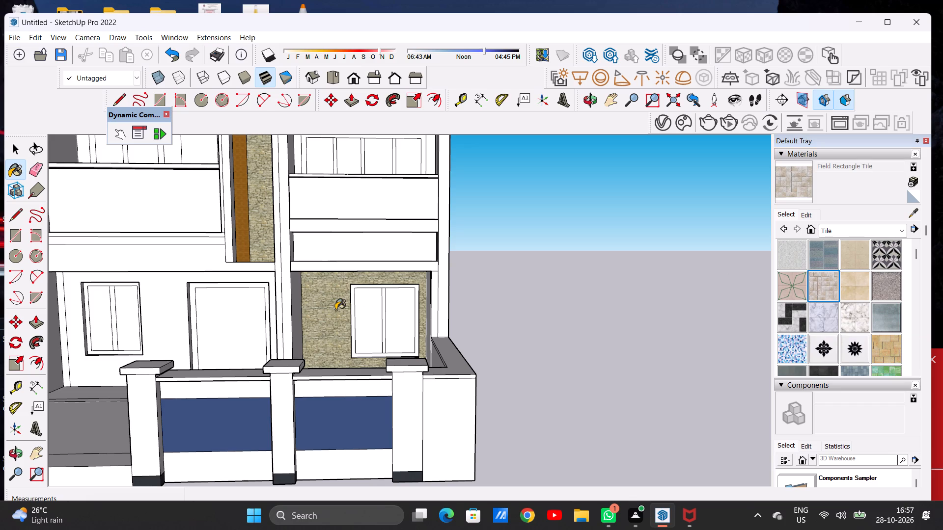
scroll(320, 329, "up", 15)
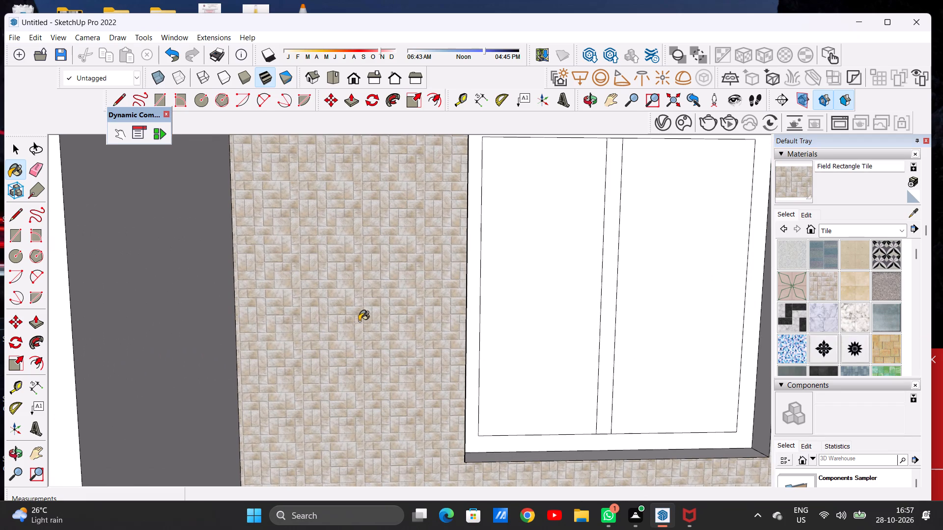
scroll(359, 320, "down", 14)
scroll(388, 318, "up", 8)
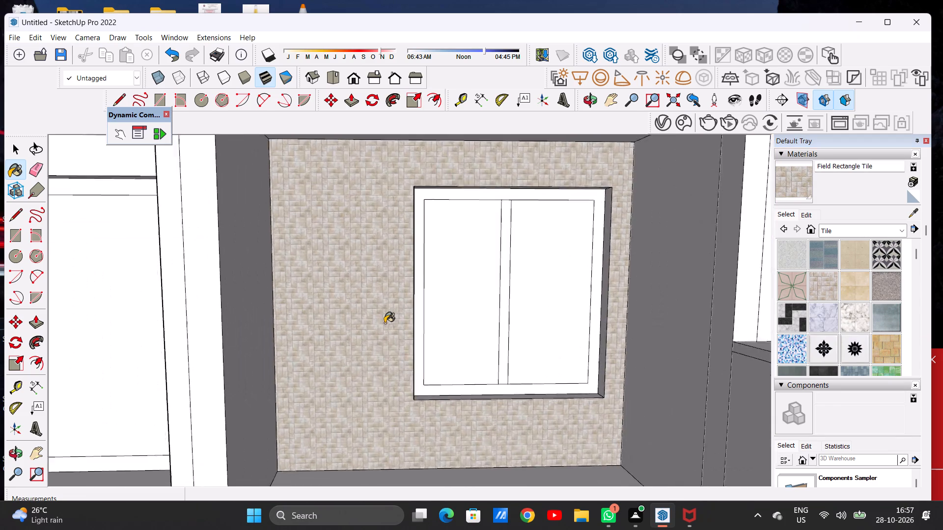
scroll(385, 323, "up", 4)
scroll(370, 318, "down", 15)
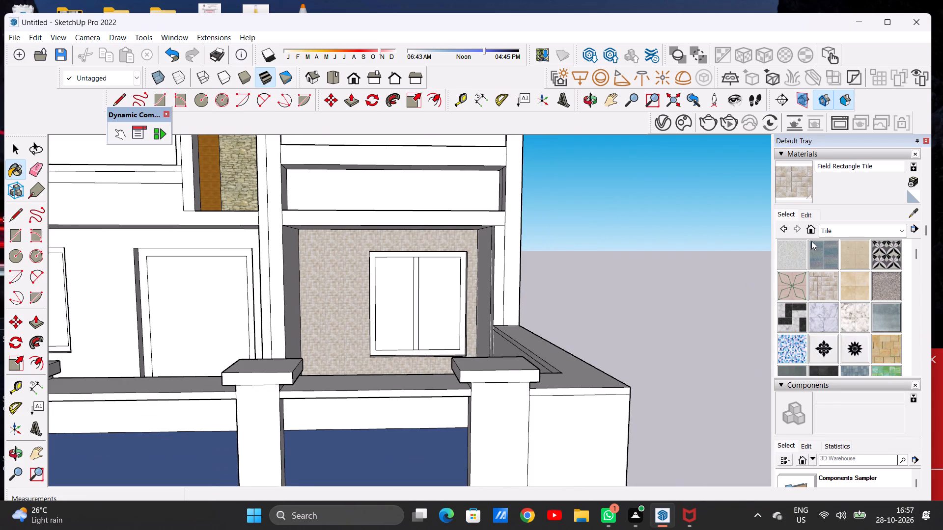
Set the Field Rectangle Tile texture width to 5'.
left_click(804, 210)
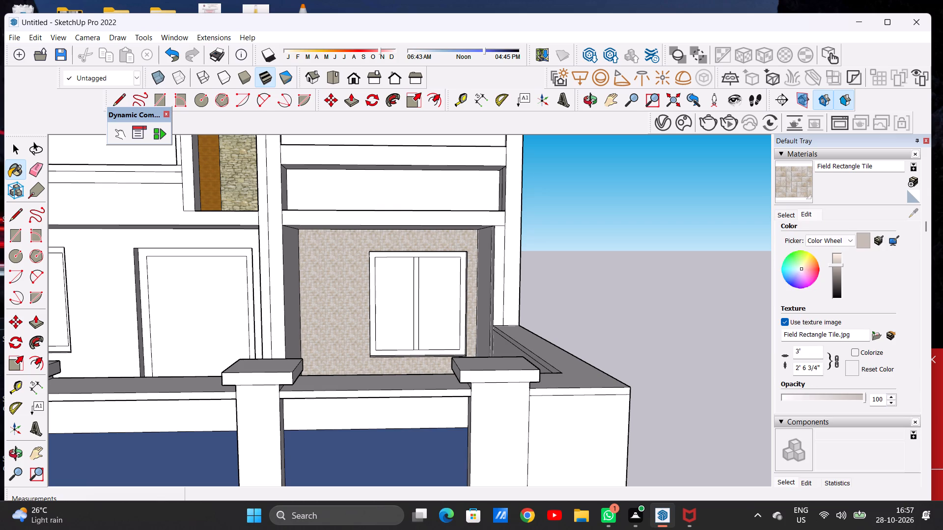
left_click(805, 347)
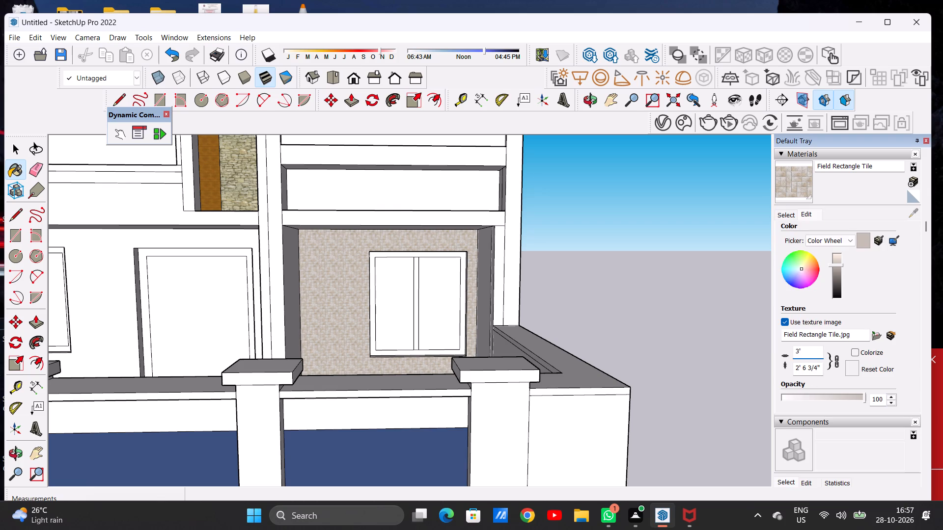
key("BackSpace")
key("BackSpace")
key("BackSpace")
key("BackSpace")
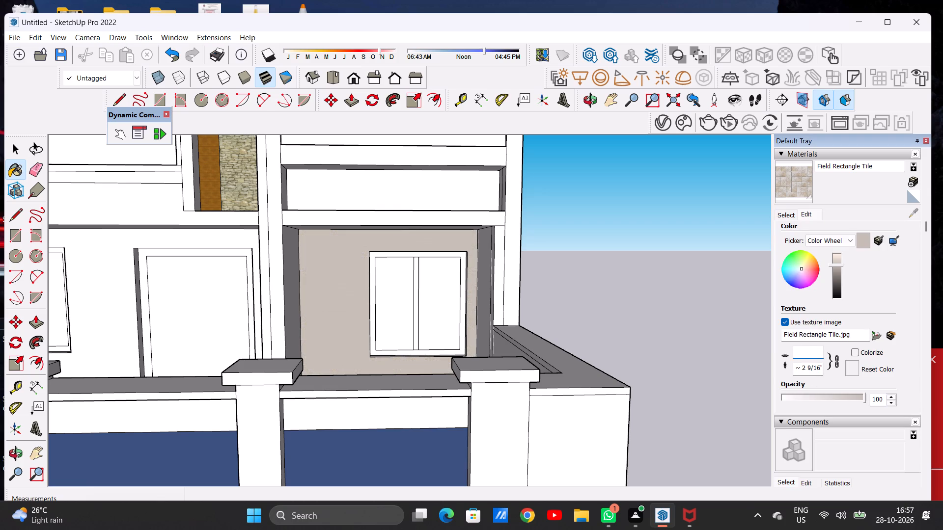
key("5")
key("apostrophe")
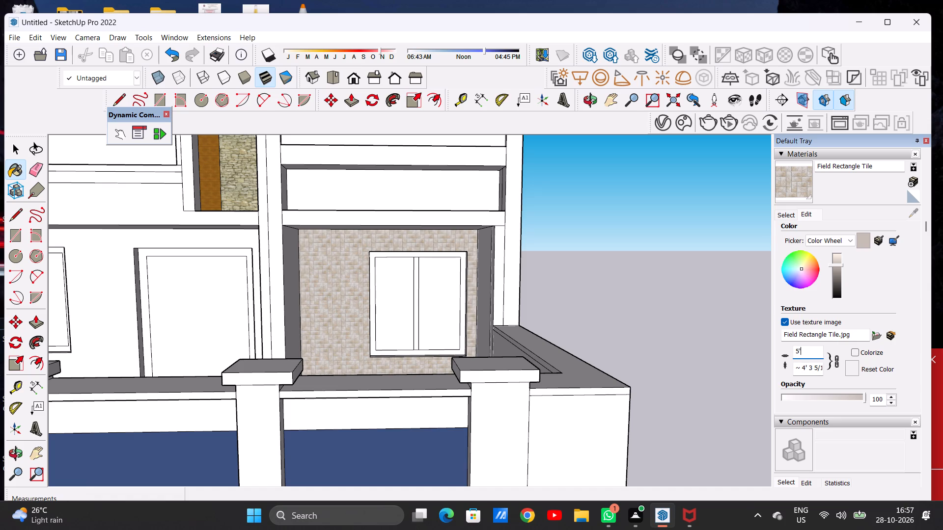
key("shift+Return")
Paint the window recess's inner side wall nearest the main door with Field Rectangle Tile.
scroll(332, 346, "down", 11)
scroll(332, 323, "up", 20)
scroll(332, 323, "up", 3)
scroll(362, 301, "down", 14)
middle_click_drag(370, 308, 284, 319)
scroll(360, 304, "up", 2)
scroll(360, 304, "down", 1)
scroll(360, 304, "up", 4)
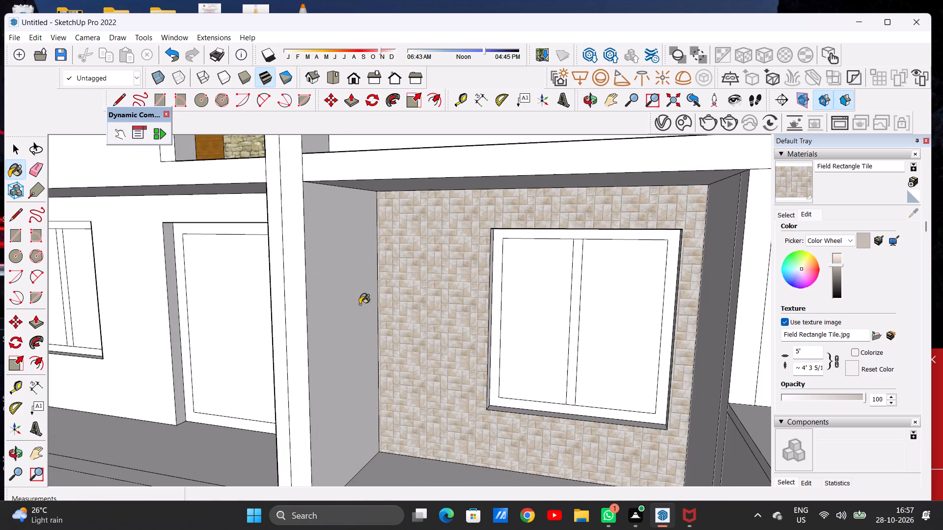
left_click(341, 308)
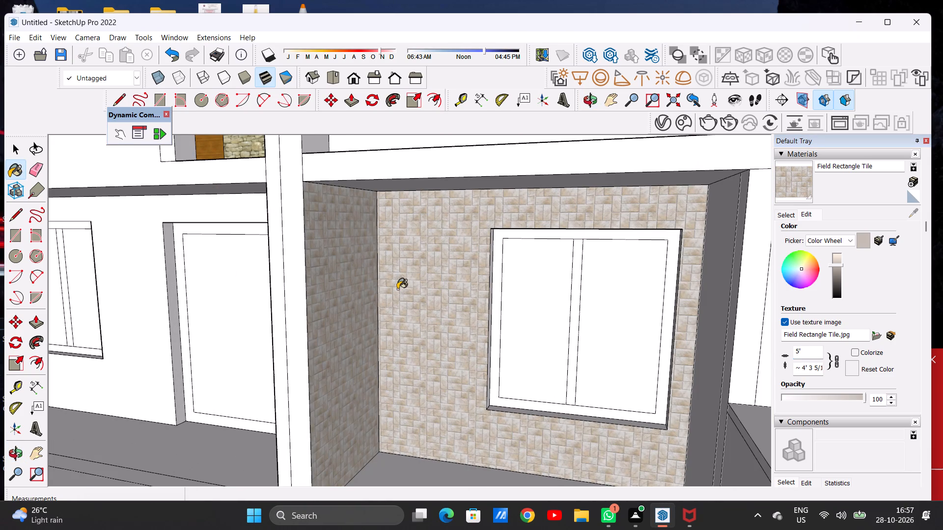
Paint the window recess's opposite inner side wall, farthest from the main door, with Field Rectangle Tile.
scroll(398, 288, "down", 13)
middle_click_drag(463, 305, 615, 293)
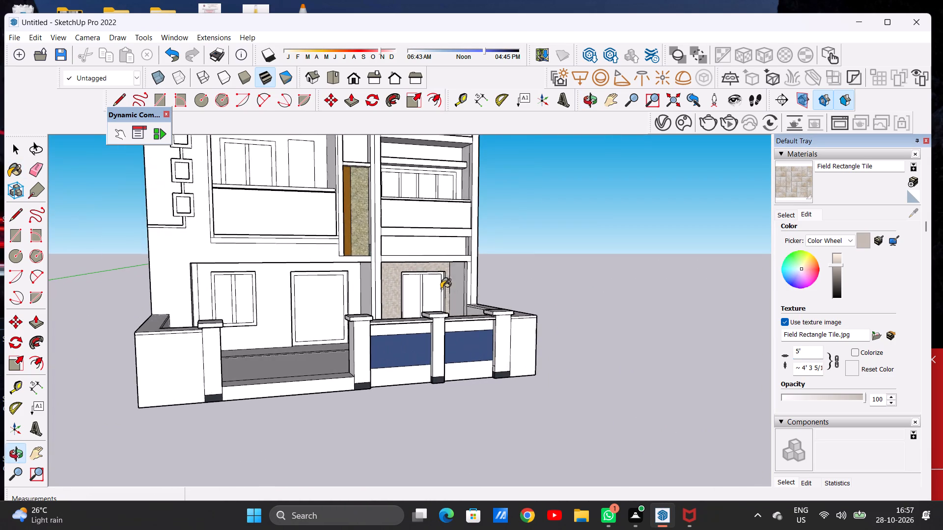
scroll(441, 288, "up", 9)
scroll(476, 289, "down", 1)
scroll(476, 289, "up", 3)
left_click(471, 285)
Paint the ground-floor front wall around the main door and its adjoining window with Field Rectangle Tile.
scroll(456, 299, "down", 6)
middle_click_drag(444, 314, 389, 322)
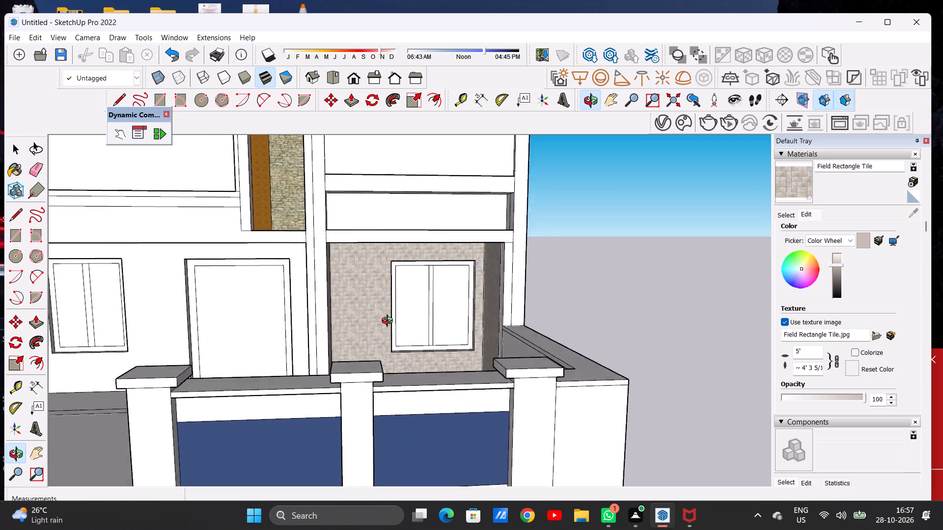
middle_click_drag(389, 322, 384, 346)
scroll(390, 333, "up", 17)
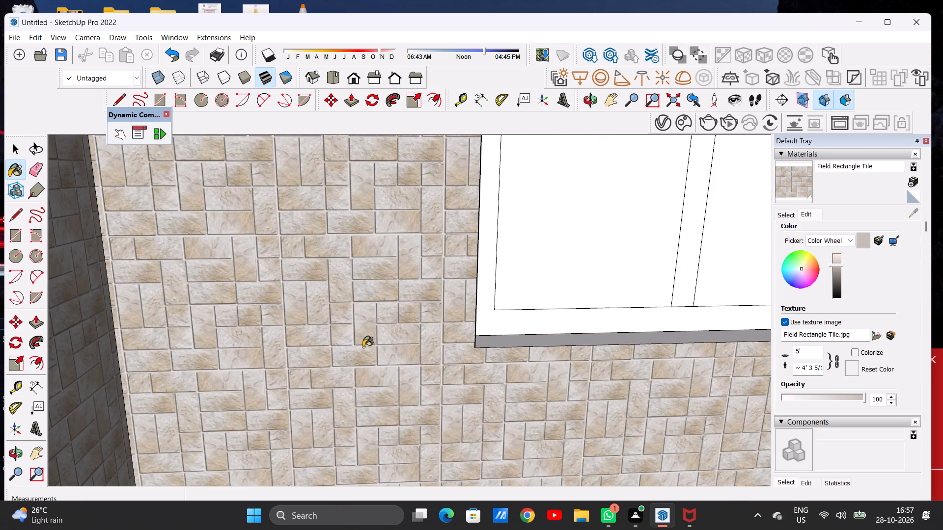
scroll(373, 347, "down", 16)
middle_click_drag(412, 340, 408, 327)
scroll(418, 340, "down", 4)
scroll(232, 332, "up", 7)
left_click(231, 332)
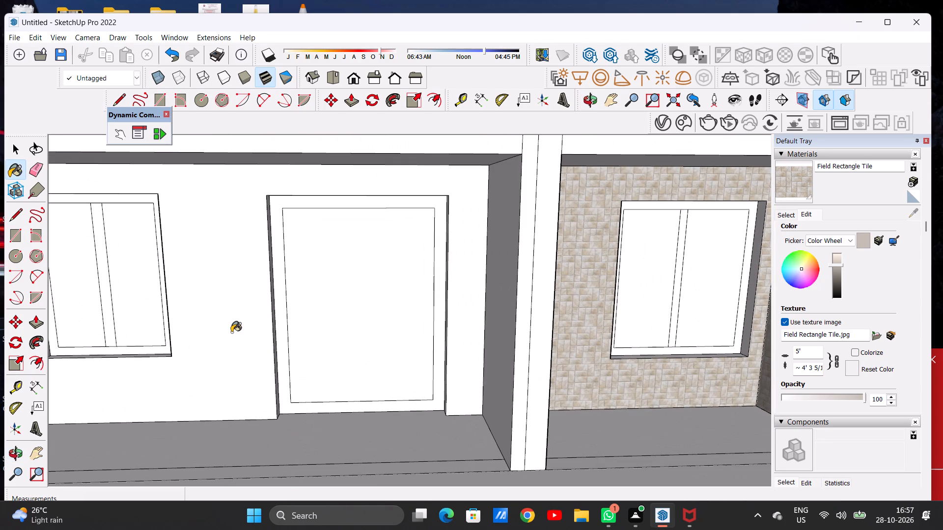
Paint the narrow corner strip and the adjoining side wall beyond the main door's neighbouring window with Field Rectangle Tile.
scroll(454, 326, "down", 8)
middle_click_drag(360, 322, 264, 312)
scroll(291, 306, "up", 3)
scroll(291, 306, "down", 1)
scroll(291, 306, "up", 1)
scroll(291, 306, "down", 1)
scroll(291, 306, "up", 15)
left_click(312, 312)
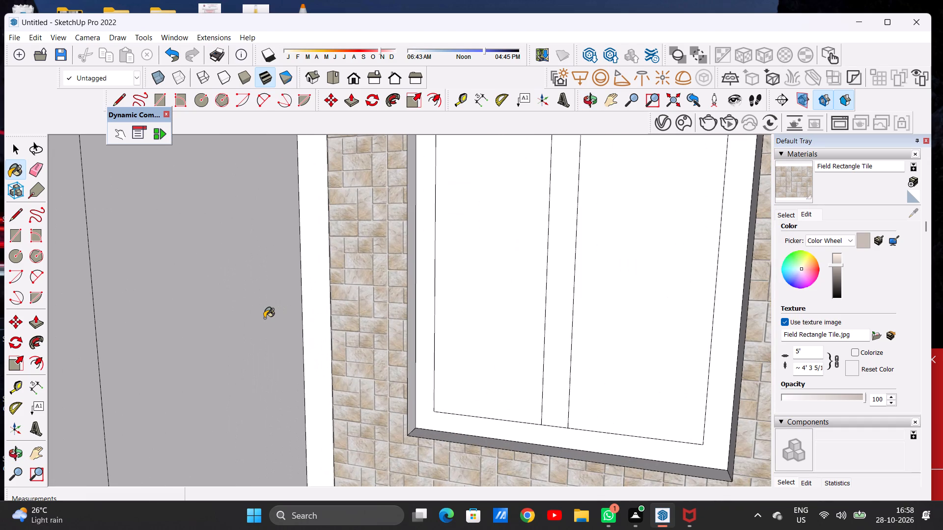
left_click(264, 318)
Paint the opposite side wall of the entrance recess, between the main door and the tall column, with Field Rectangle Tile.
scroll(340, 323, "down", 12)
scroll(334, 318, "up", 1)
scroll(334, 318, "down", 1)
scroll(334, 318, "up", 1)
scroll(334, 318, "down", 6)
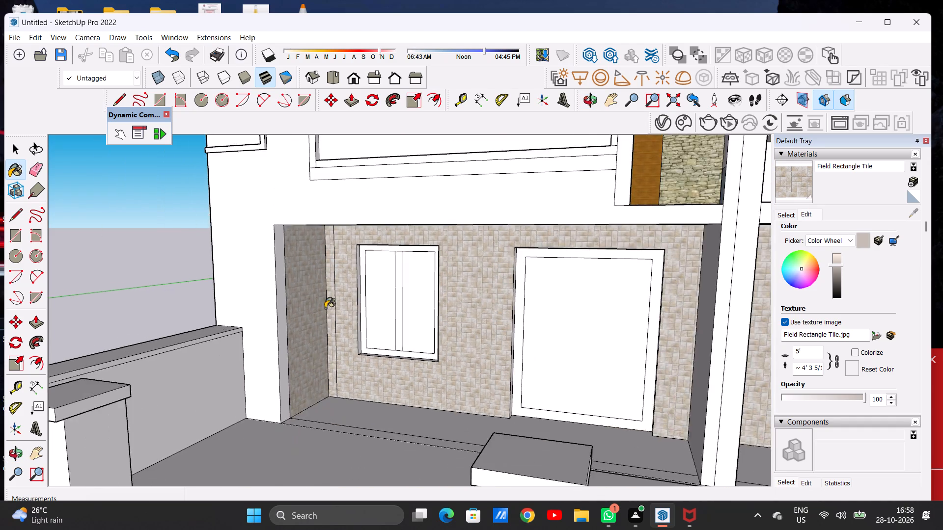
scroll(325, 308, "down", 8)
middle_click_drag(319, 337, 567, 344)
scroll(368, 330, "up", 17)
left_click(448, 299)
Examine the tiled ground-floor walls up close, from the side and against the whole front elevation.
scroll(448, 300, "down", 9)
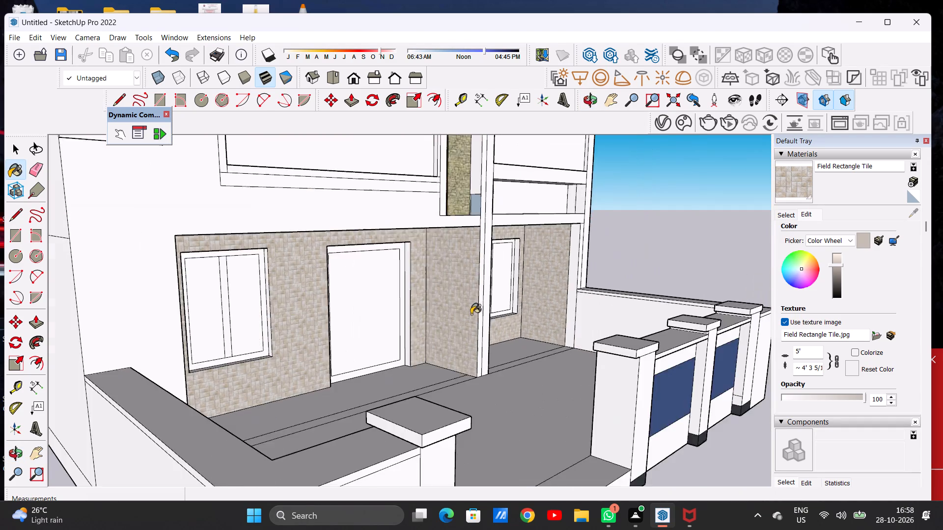
scroll(471, 314, "down", 1)
middle_click_drag(450, 324, 256, 329)
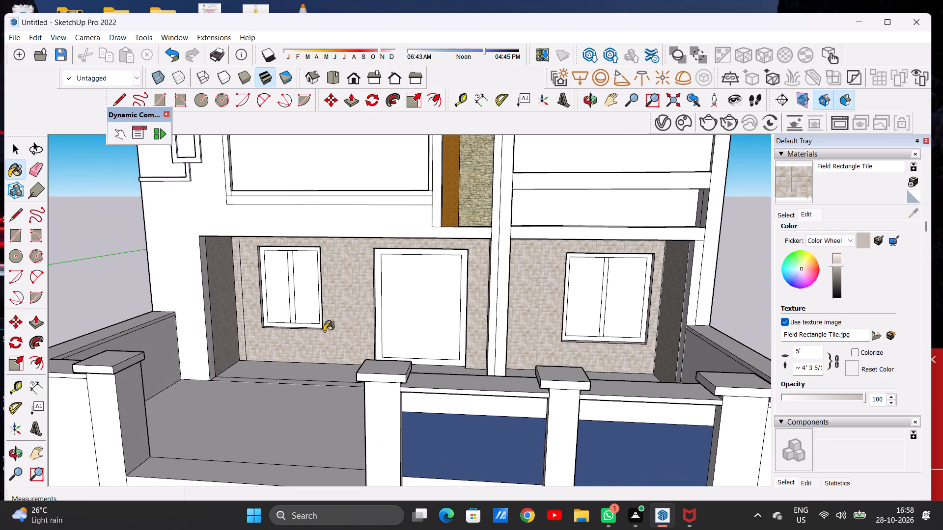
scroll(325, 331, "down", 5)
scroll(389, 329, "down", 9)
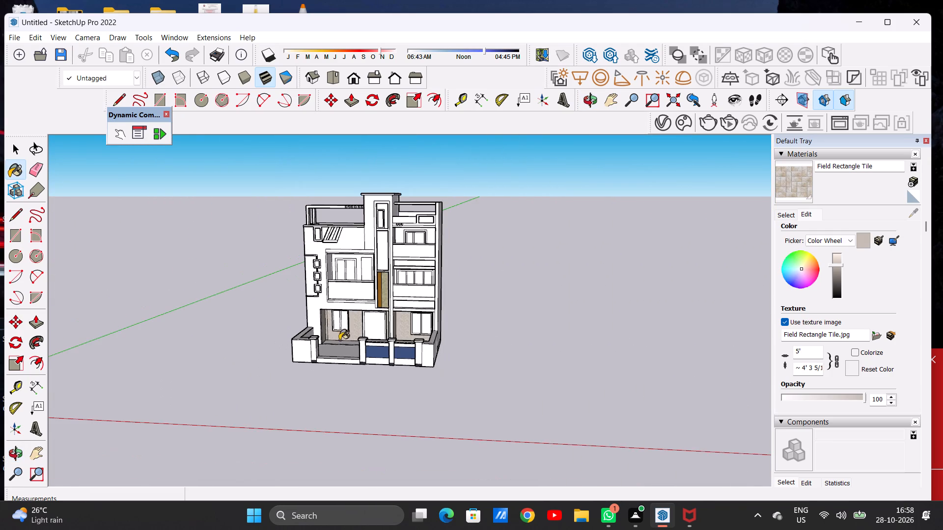
middle_click_drag(329, 341, 357, 321)
scroll(357, 318, "up", 8)
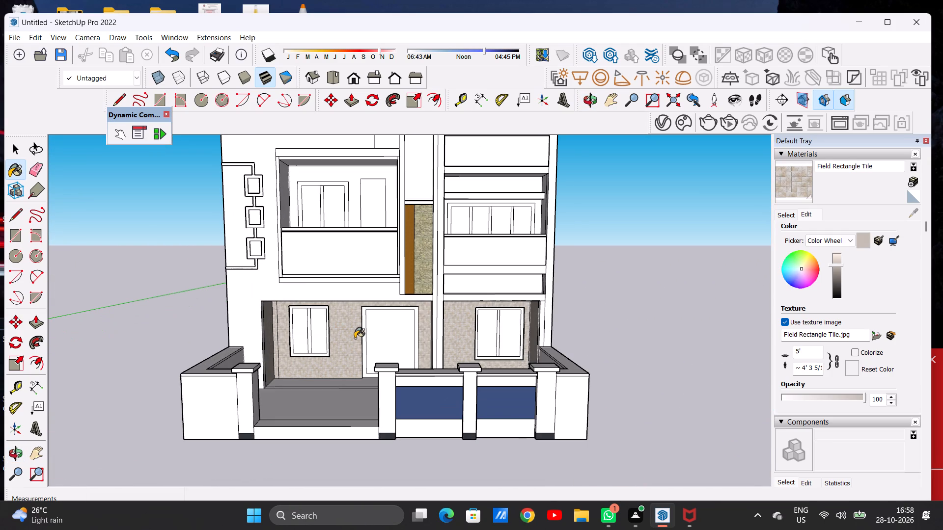
scroll(355, 338, "down", 4)
middle_click_drag(351, 337, 345, 307)
scroll(356, 316, "up", 4)
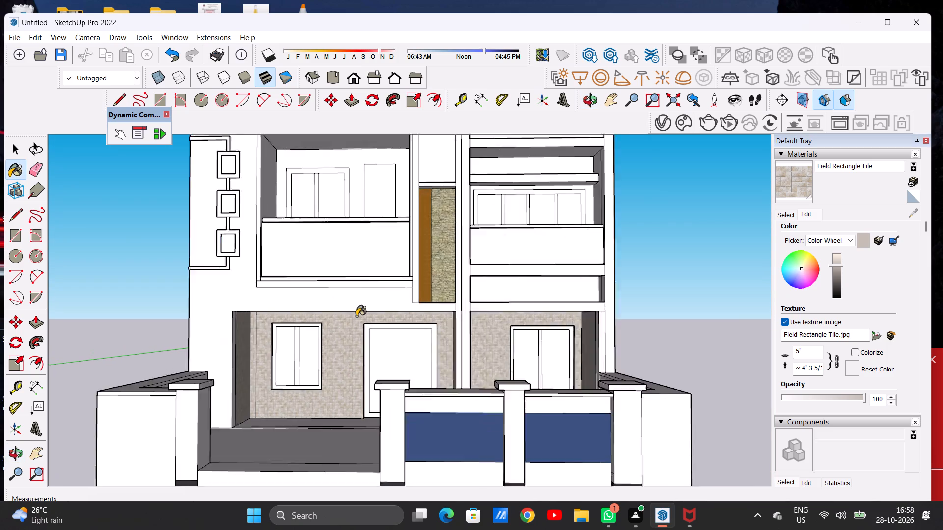
scroll(356, 316, "up", 10)
middle_click_drag(345, 347, 341, 299)
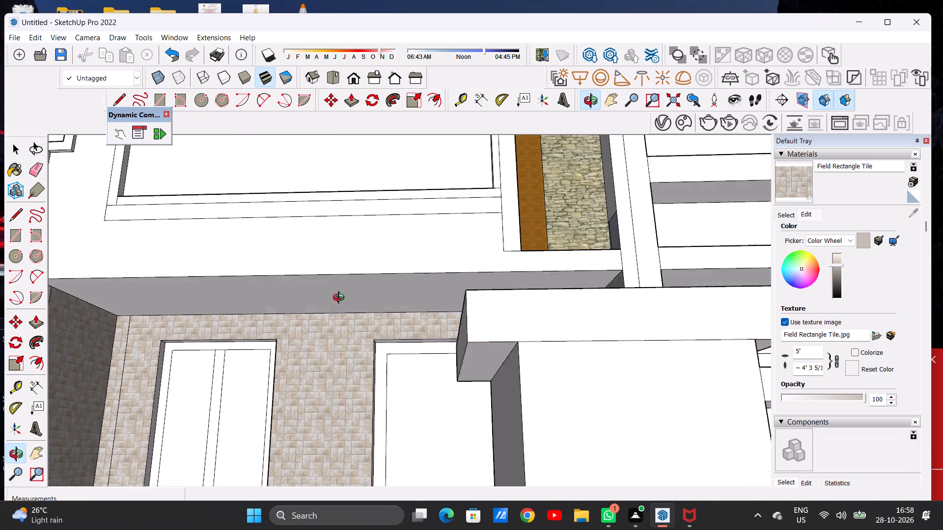
middle_click_drag(341, 299, 347, 373)
scroll(347, 368, "down", 6)
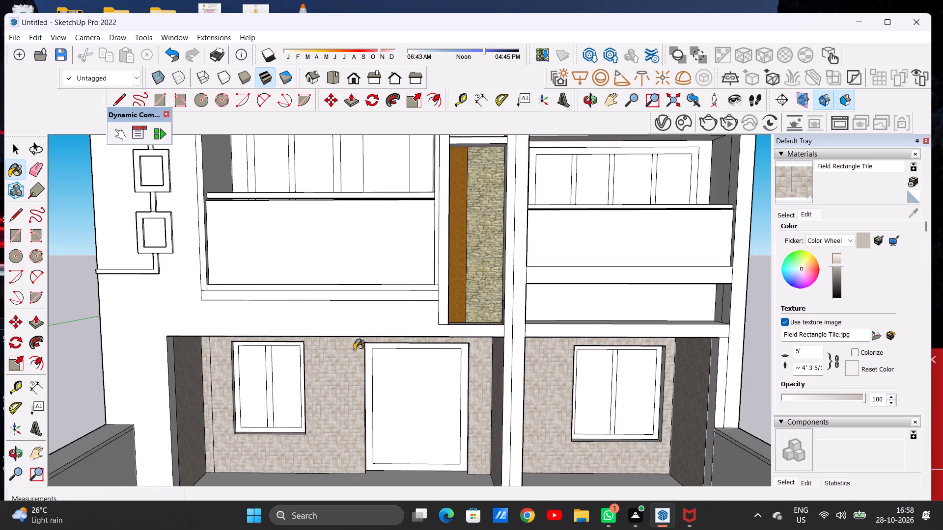
scroll(357, 345, "down", 8)
middle_click_drag(383, 360, 234, 448)
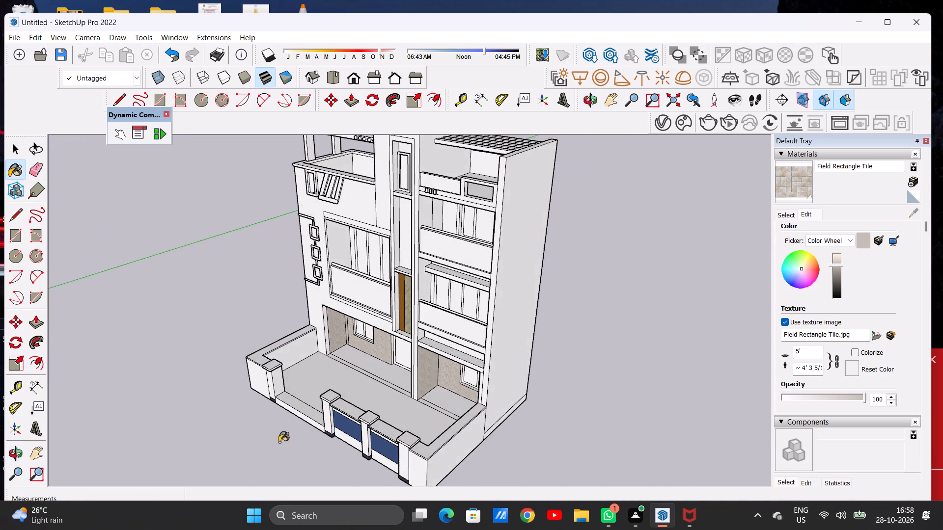
scroll(292, 370, "up", 14)
scroll(290, 352, "down", 1)
middle_click_drag(307, 379, 120, 313)
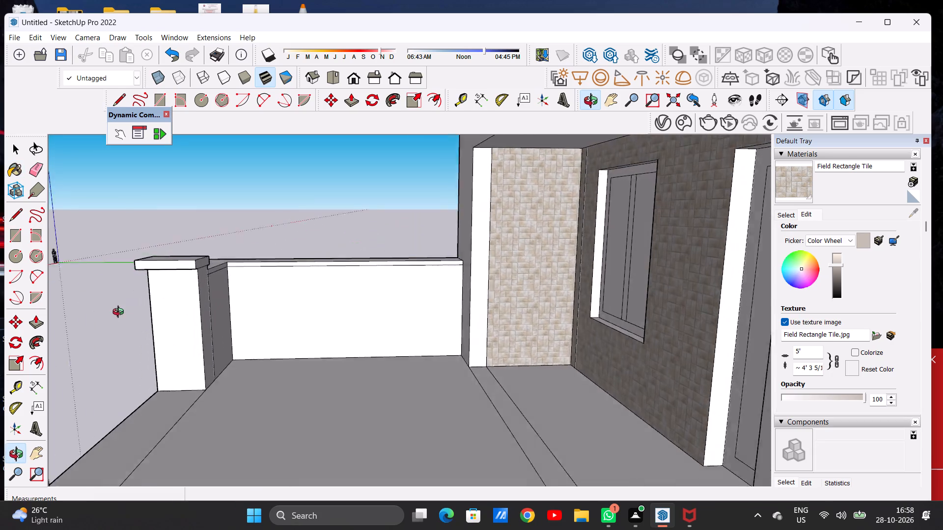
middle_click_drag(120, 313, 455, 348)
scroll(320, 357, "down", 6)
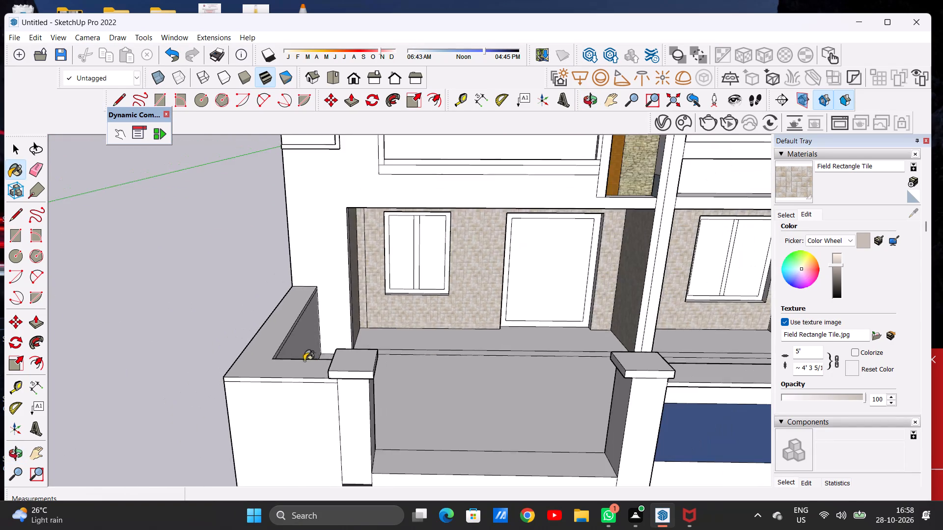
scroll(304, 362, "down", 10)
scroll(344, 361, "down", 8)
scroll(375, 318, "up", 3)
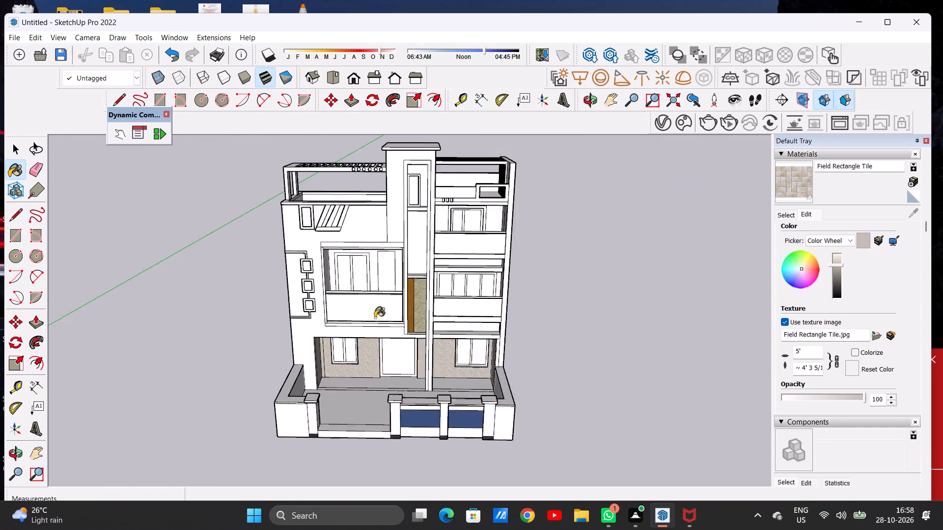
Paint the outer frame of the ground-floor window beside the main door with Wood Veneer 01 from the Wood collection.
scroll(375, 318, "up", 8)
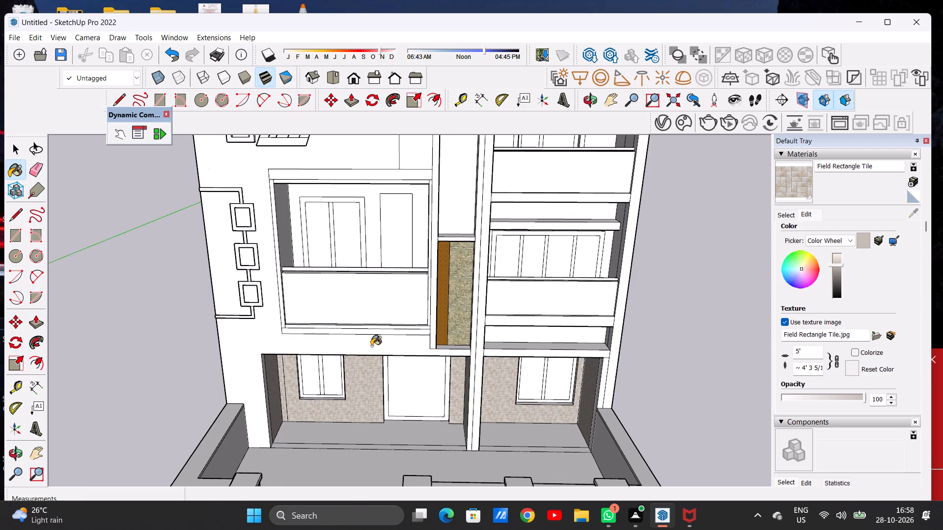
scroll(372, 378, "up", 7)
middle_click_drag(368, 405, 379, 315)
scroll(381, 328, "down", 6)
scroll(342, 372, "up", 6)
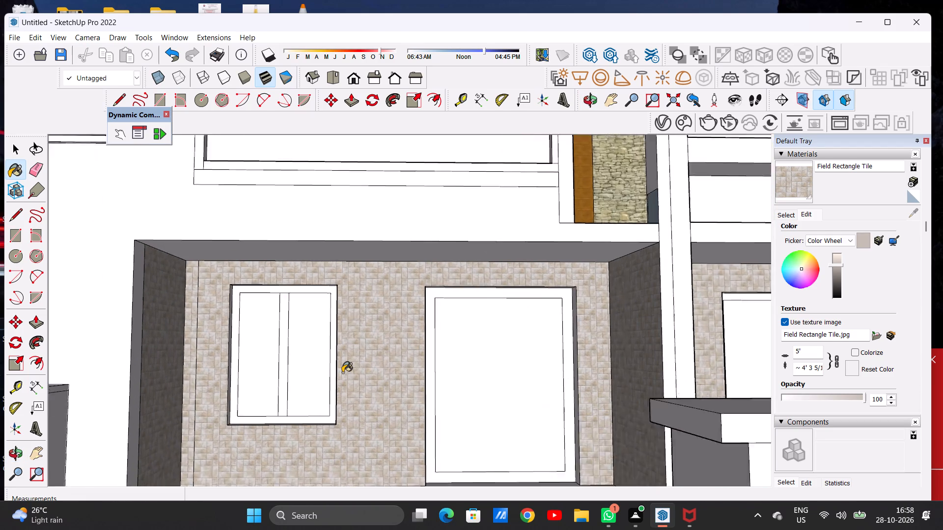
scroll(342, 372, "up", 2)
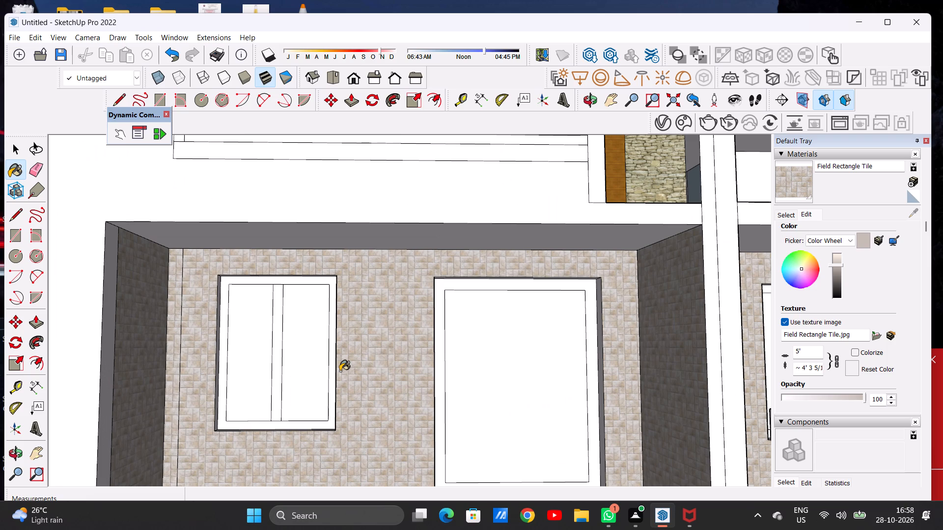
key("space")
left_click(779, 215)
left_click(840, 231)
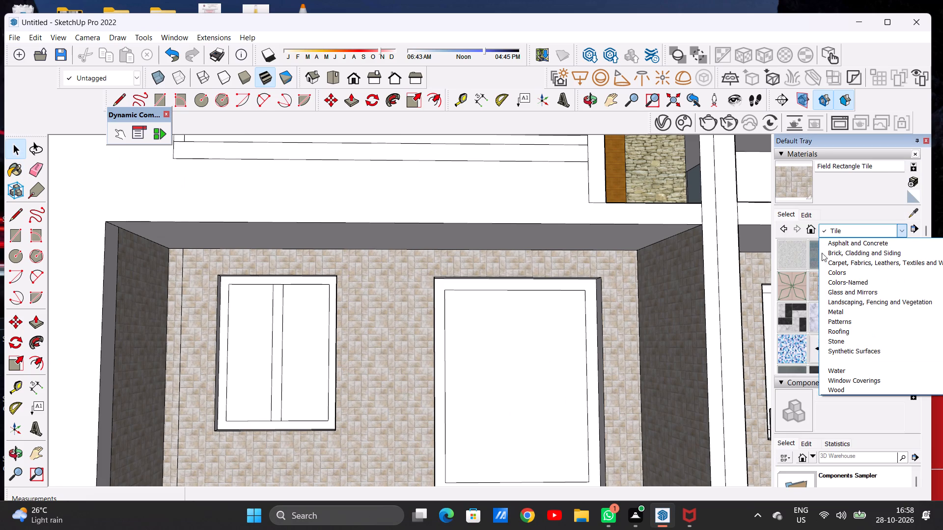
left_click(839, 388)
left_click(847, 324)
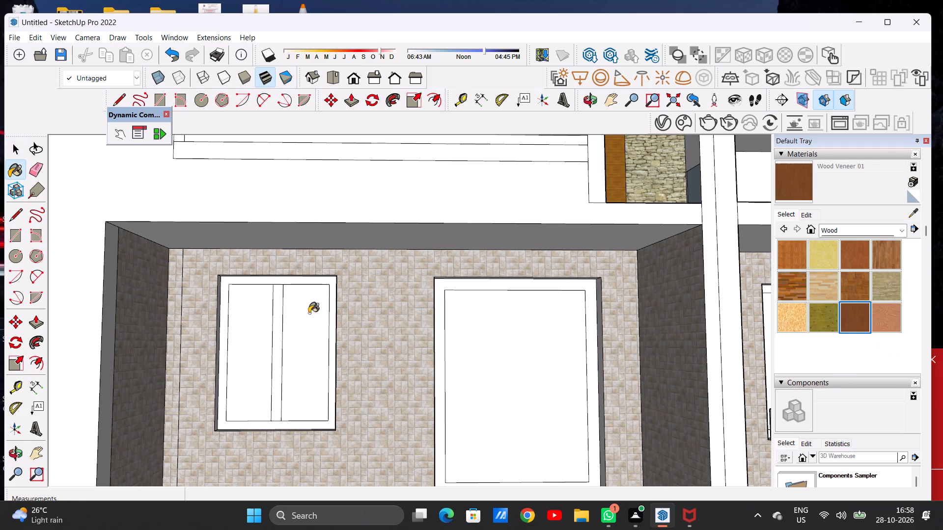
scroll(295, 297, "up", 5)
left_click(360, 277)
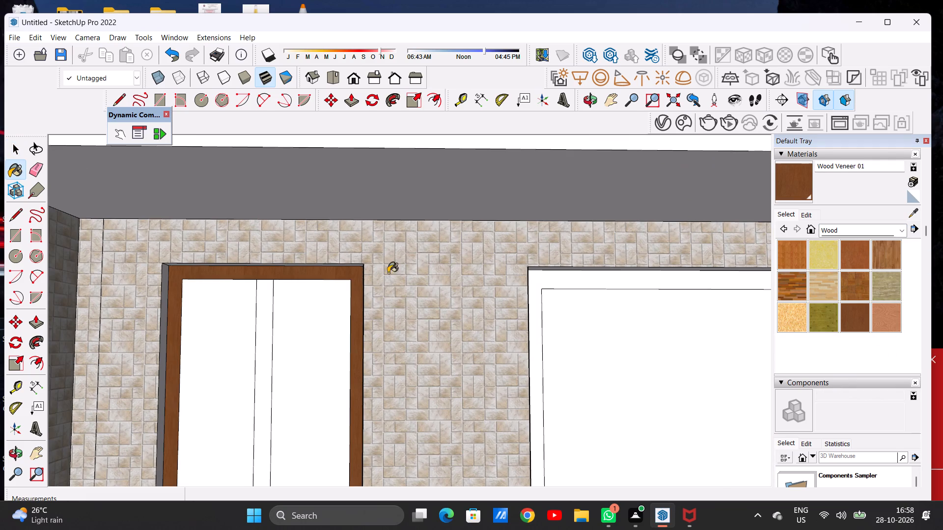
Paint the vertical centre bar of the same ground-floor window with Wood Veneer 01.
scroll(395, 269, "down", 6)
middle_click_drag(361, 293, 352, 333)
scroll(356, 319, "up", 1)
scroll(356, 319, "down", 1)
scroll(356, 319, "up", 4)
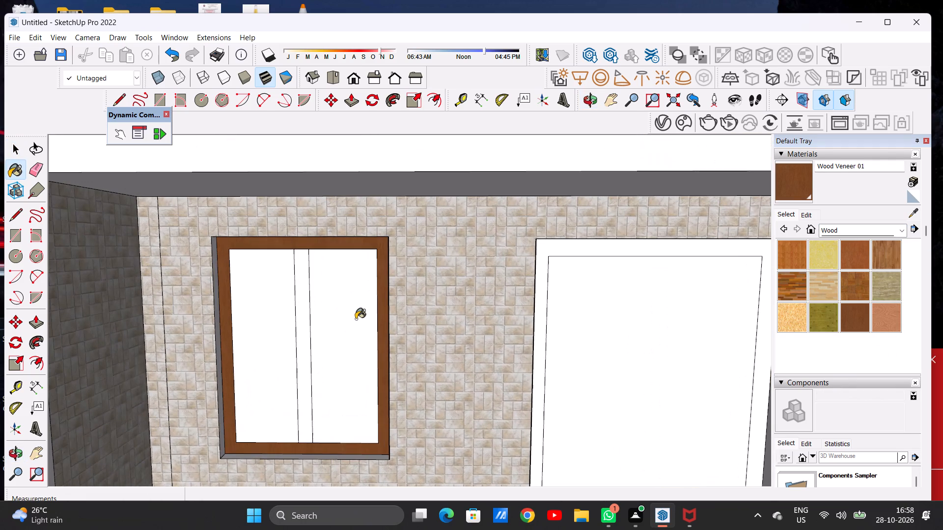
middle_click_drag(364, 316, 331, 321)
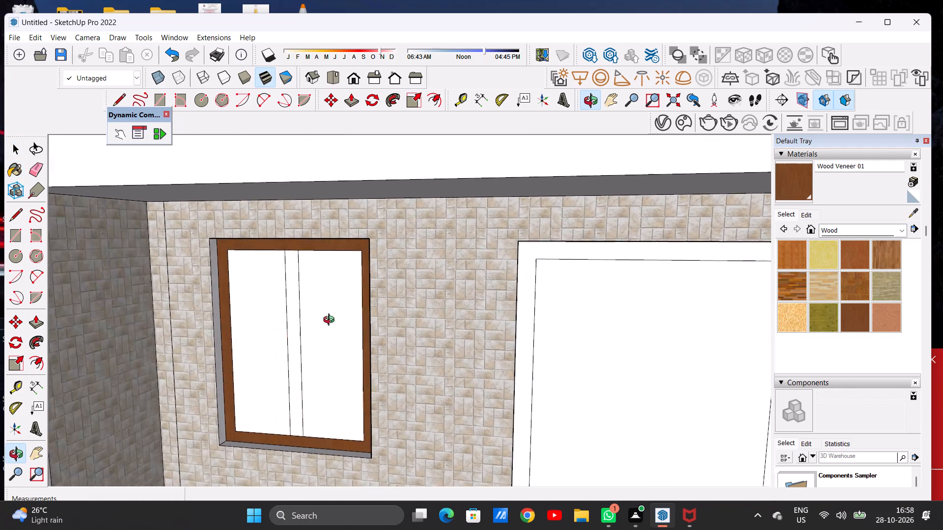
middle_click_drag(331, 321, 350, 319)
scroll(311, 317, "up", 5)
left_click(292, 314)
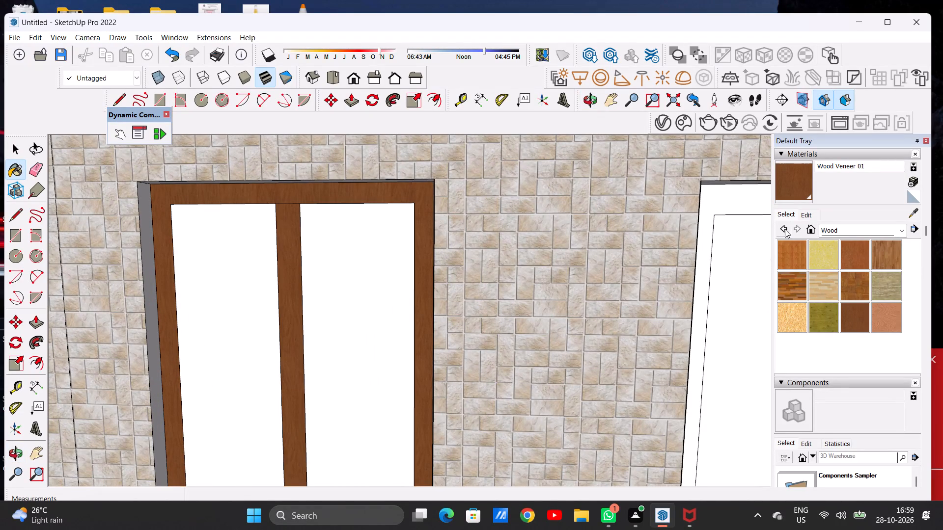
Darken the Wood Veneer 01 material's colour to a deep brown.
left_click(804, 215)
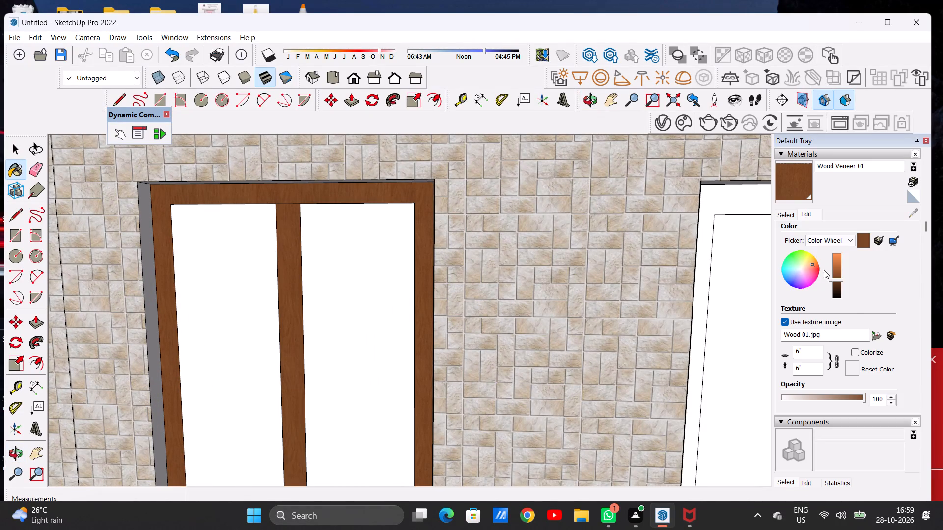
left_click(835, 284)
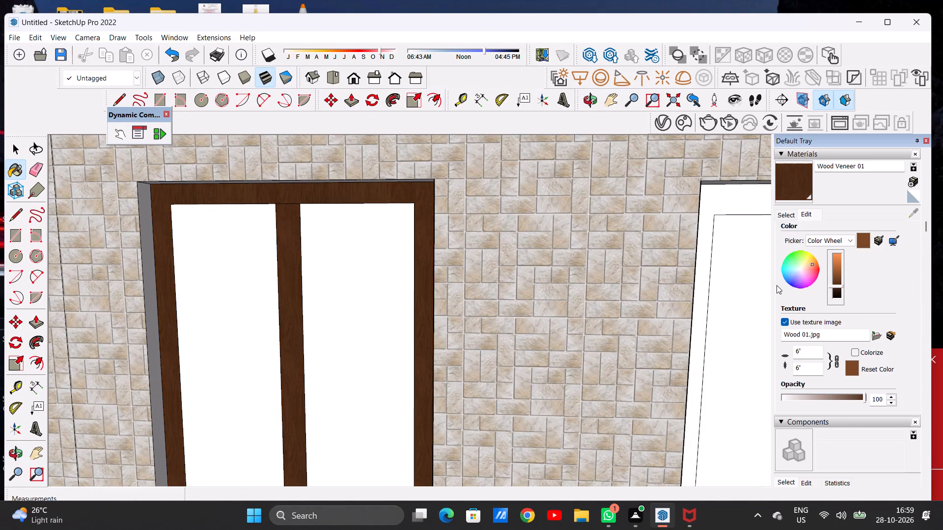
Examine the dark wood window frame and its recess from several angles and against the full facade.
scroll(273, 289, "down", 6)
scroll(322, 251, "down", 8)
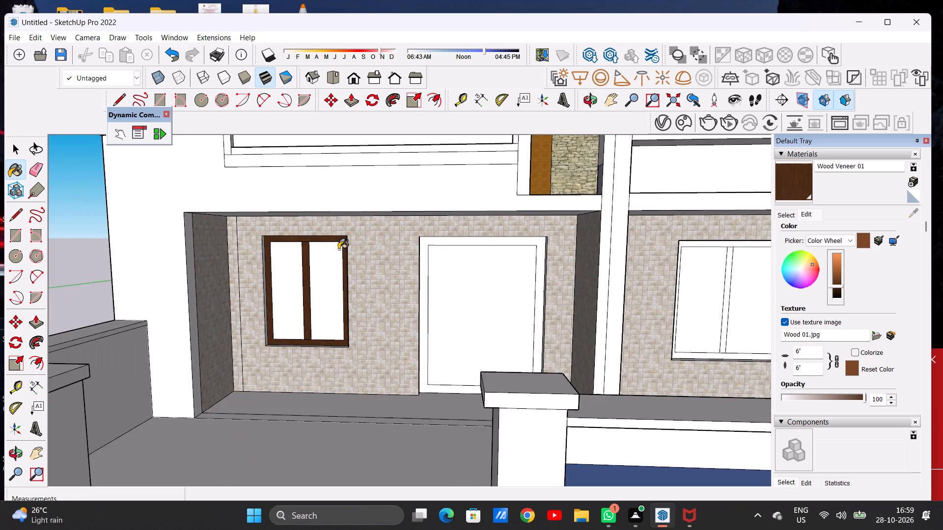
scroll(313, 312, "up", 1)
scroll(313, 313, "down", 1)
scroll(313, 315, "up", 5)
middle_click_drag(300, 324, 90, 335)
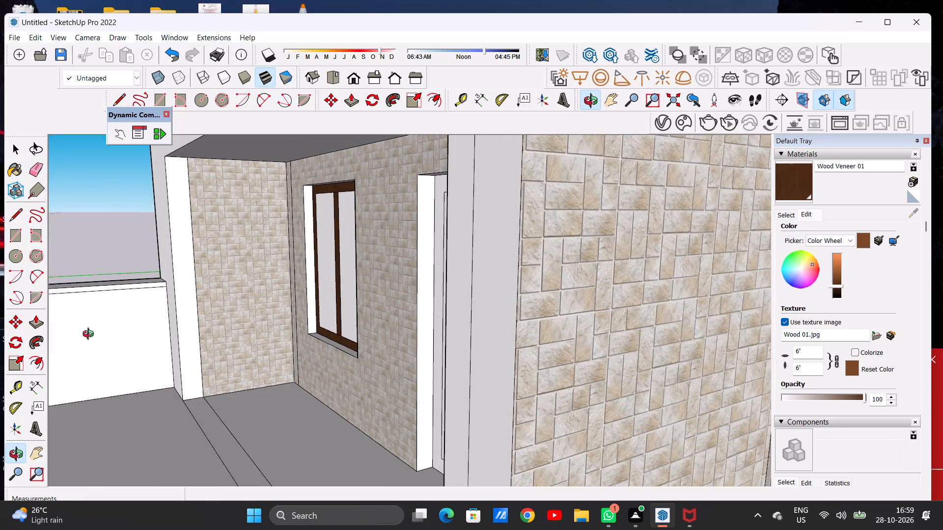
middle_click_drag(90, 335, 94, 341)
scroll(304, 341, "up", 8)
scroll(345, 323, "up", 9)
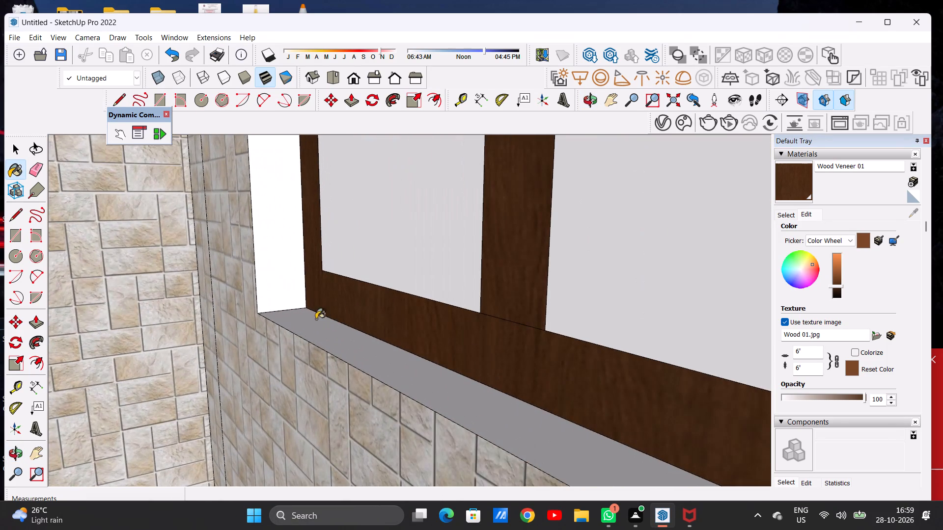
scroll(293, 324, "down", 20)
scroll(318, 342, "up", 1)
scroll(320, 344, "down", 1)
middle_click_drag(281, 349, 282, 349)
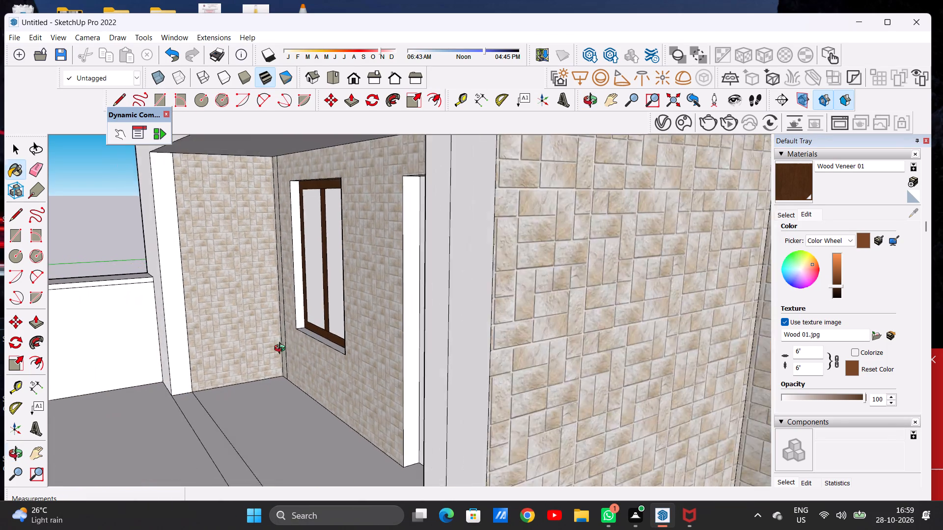
middle_click_drag(282, 349, 354, 346)
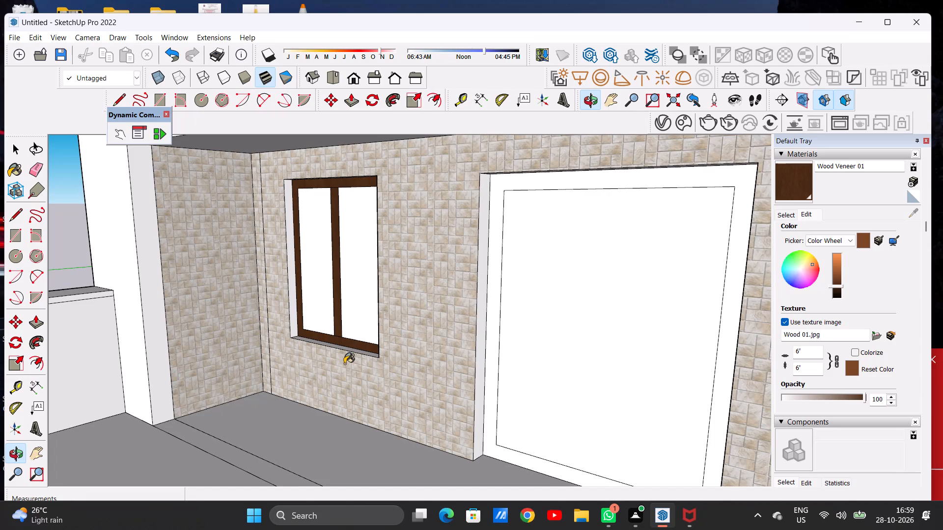
scroll(343, 364, "down", 5)
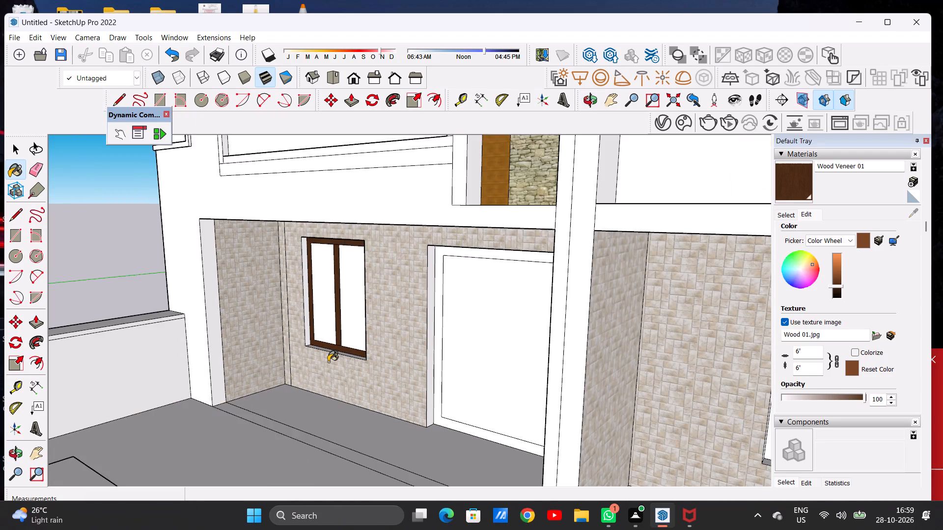
scroll(328, 362, "down", 8)
middle_click_drag(328, 347, 459, 324)
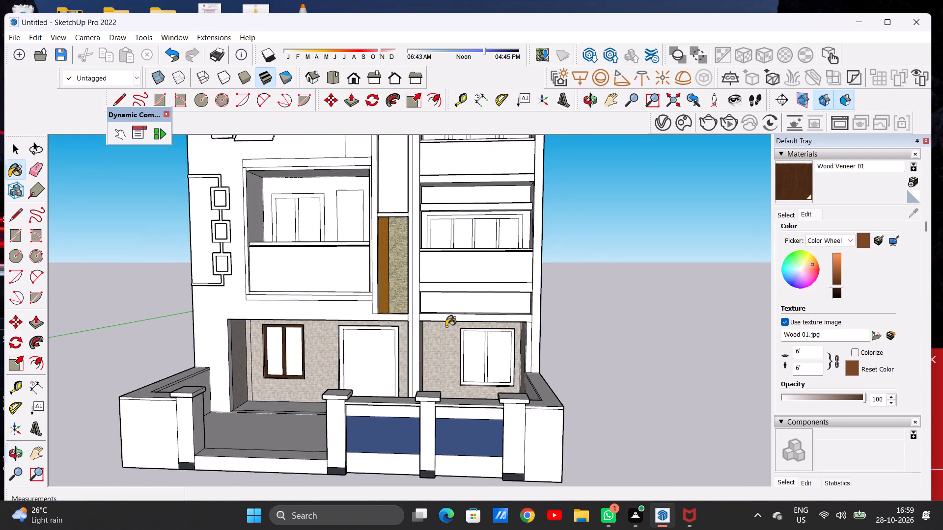
scroll(373, 348, "up", 6)
scroll(401, 331, "down", 8)
scroll(330, 348, "up", 6)
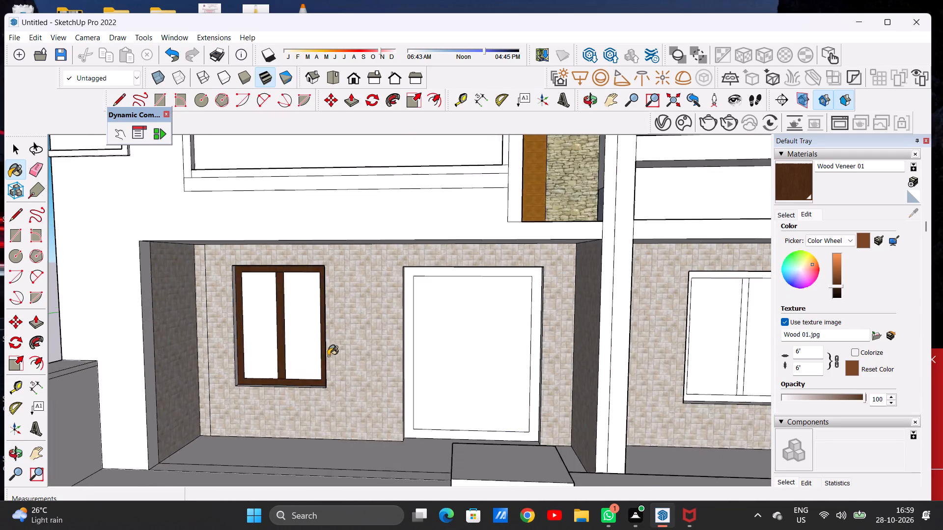
Paint both panes of the wood-framed ground-floor window with Translucent Glass Gray from the Glass and Mirrors collection.
scroll(328, 356, "up", 7)
scroll(396, 343, "down", 7)
middle_click_drag(352, 357, 380, 357)
scroll(374, 347, "up", 6)
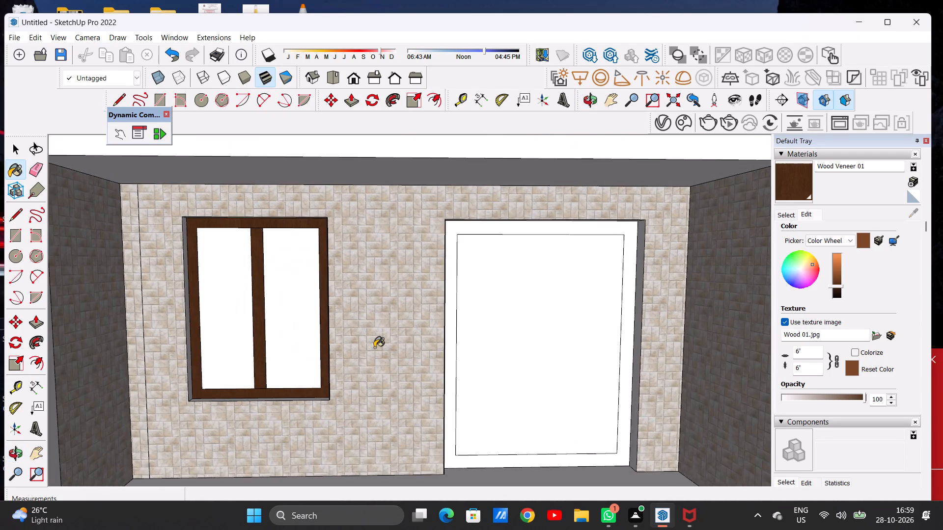
scroll(374, 347, "up", 2)
left_click(788, 214)
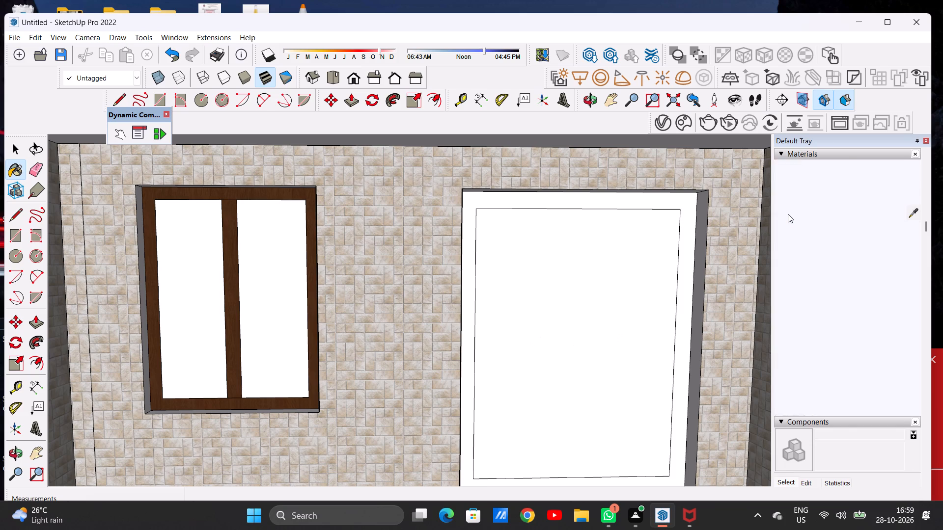
left_click(834, 229)
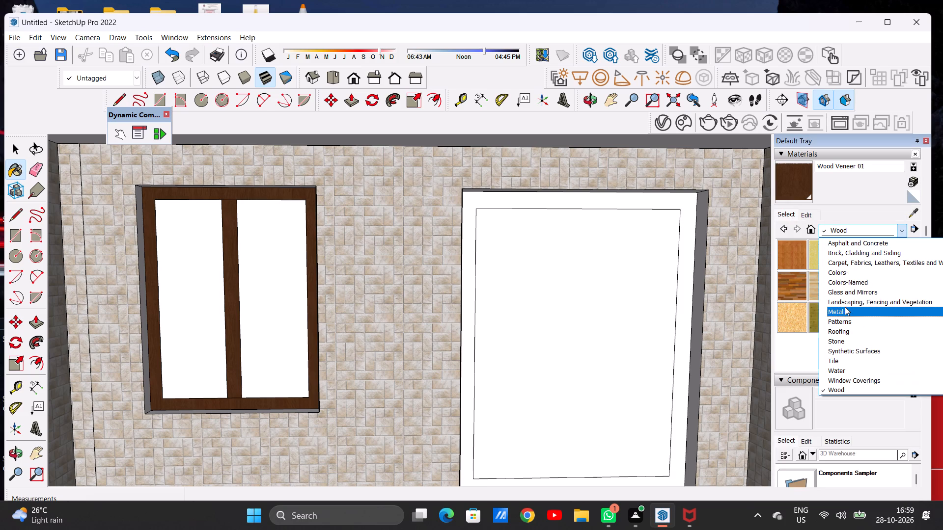
left_click(845, 292)
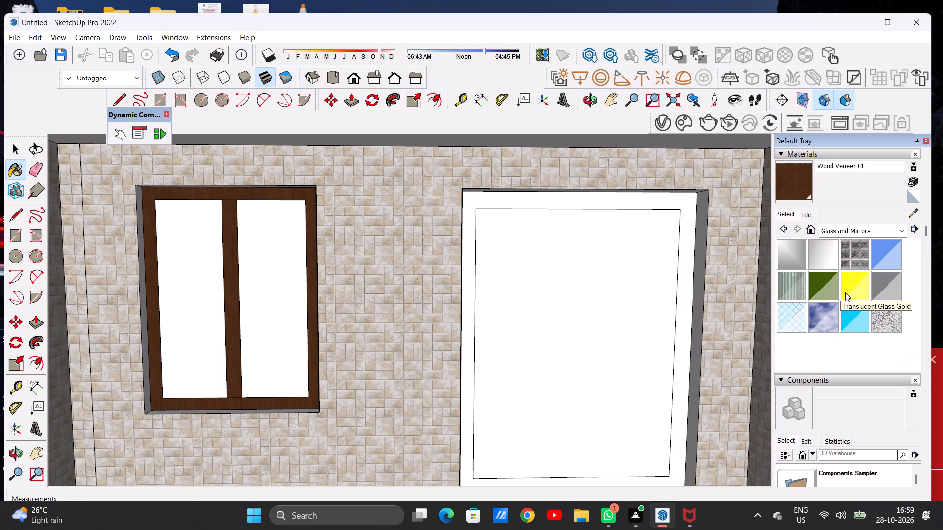
left_click(893, 288)
scroll(227, 303, "up", 5)
left_click(194, 308)
left_click(303, 296)
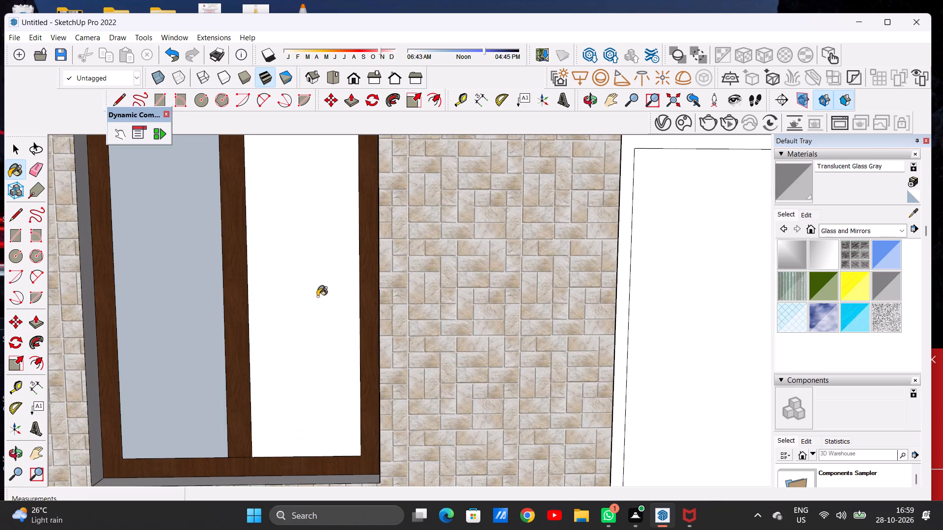
Examine the glazed ground-floor window up close and against the full facade.
scroll(334, 293, "down", 7)
middle_click_drag(312, 285, 309, 293)
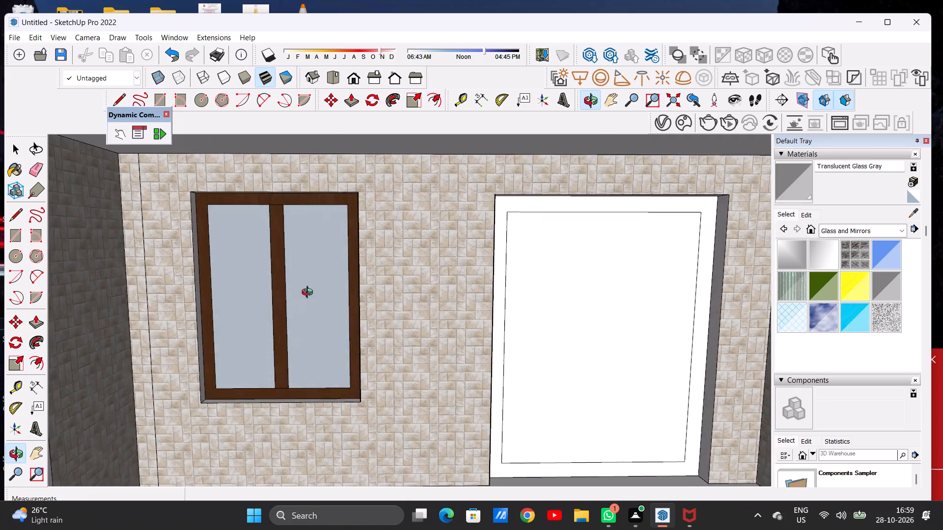
middle_click_drag(309, 293, 310, 292)
scroll(312, 281, "up", 2)
scroll(312, 281, "down", 1)
scroll(312, 281, "up", 10)
scroll(354, 282, "down", 13)
scroll(344, 296, "up", 1)
scroll(344, 297, "down", 4)
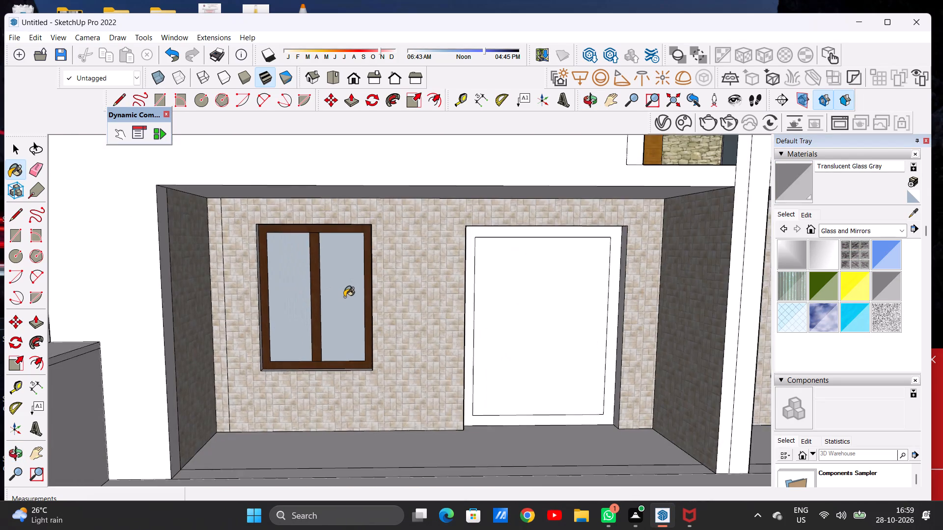
scroll(344, 297, "down", 19)
scroll(369, 300, "up", 3)
scroll(370, 300, "down", 1)
scroll(370, 300, "up", 4)
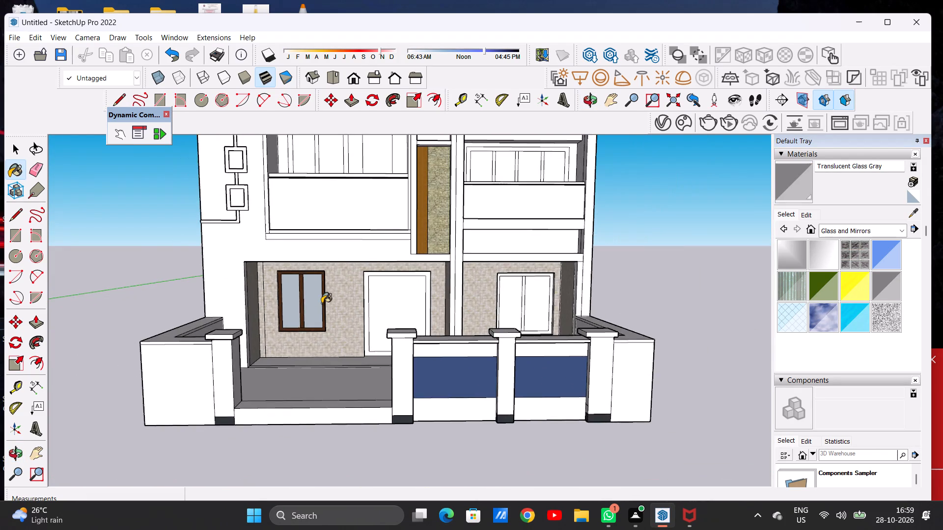
scroll(321, 303, "up", 6)
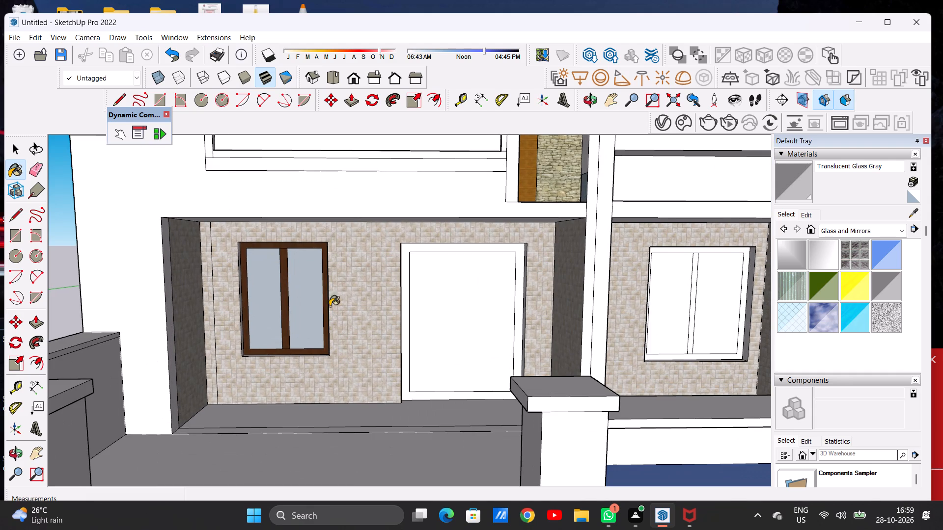
Lighten the Translucent Glass Gray material's colour to a very pale grey.
left_click(807, 212)
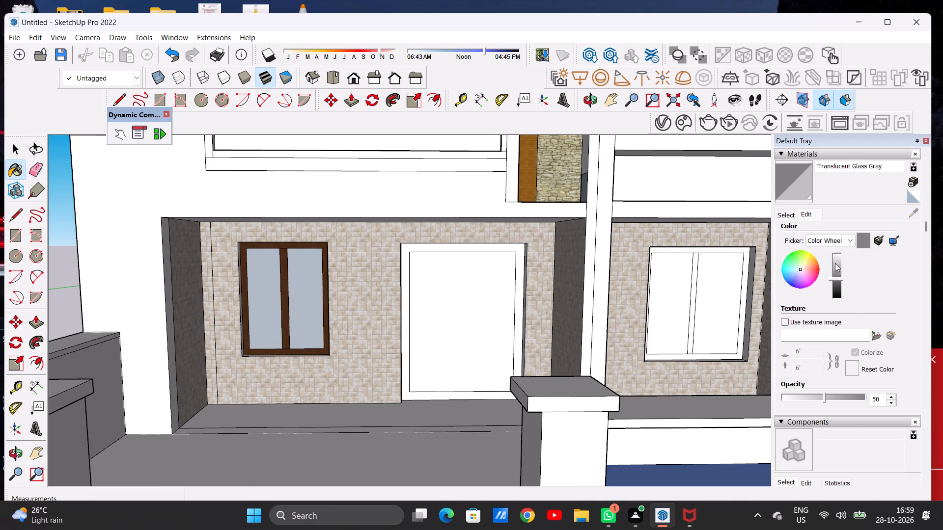
left_click(834, 270)
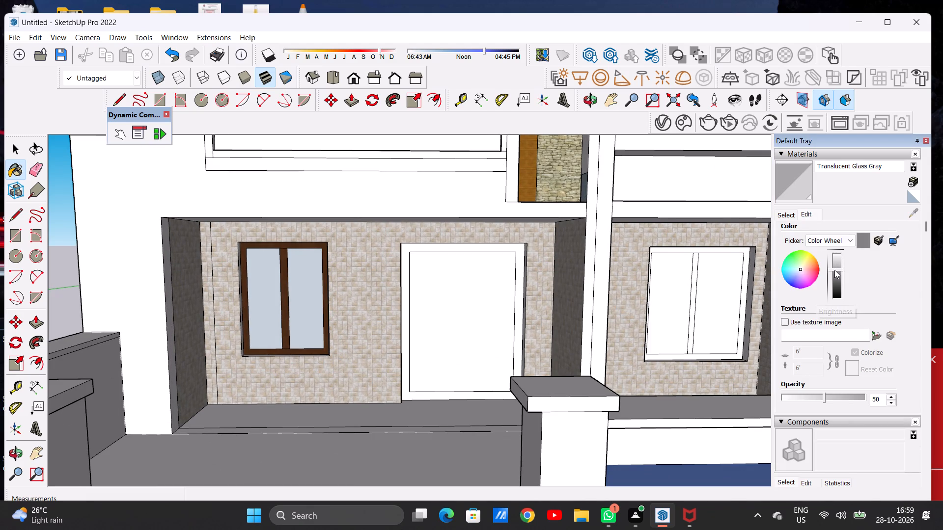
left_click(838, 259)
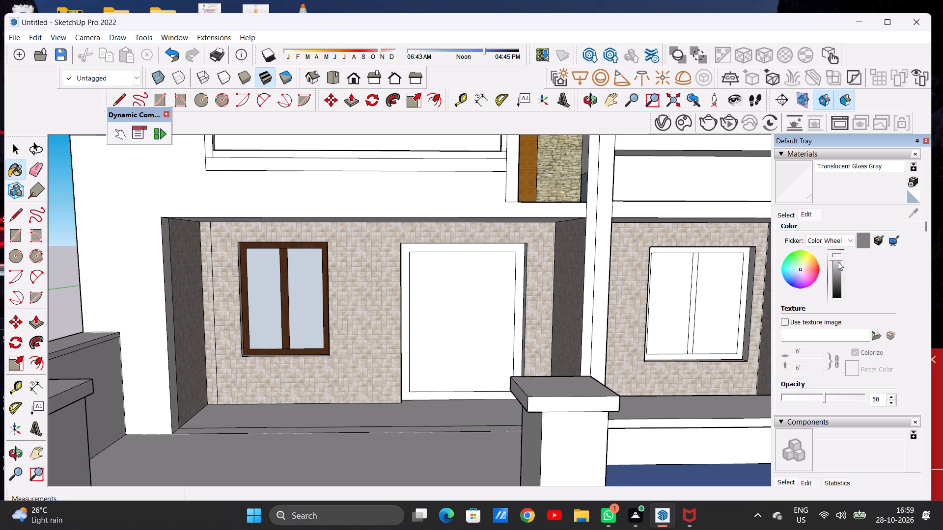
left_click(838, 265)
Check the lightened window glass up close and from a distance with the whole elevation in view.
scroll(268, 309, "up", 2)
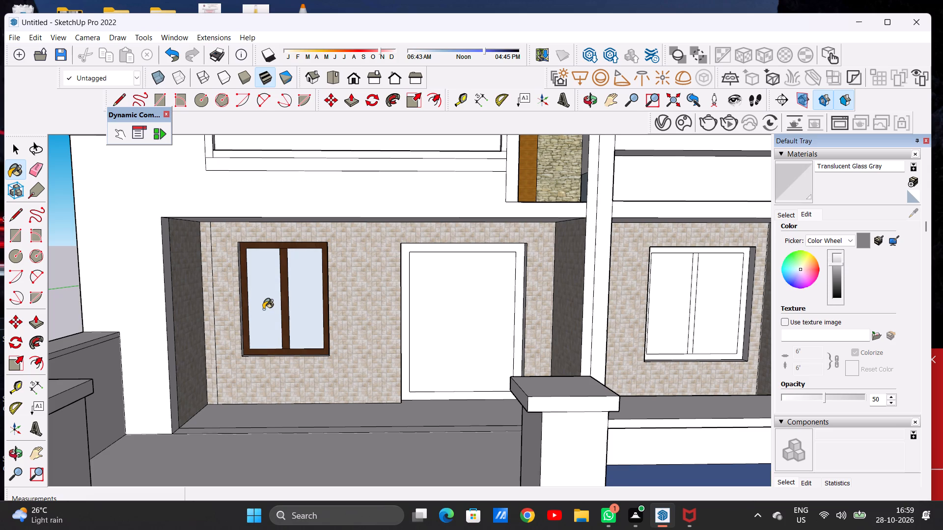
scroll(263, 309, "up", 10)
scroll(293, 303, "down", 1)
scroll(293, 303, "up", 6)
scroll(275, 309, "down", 2)
scroll(275, 311, "up", 1)
scroll(275, 311, "down", 2)
scroll(275, 311, "up", 1)
scroll(275, 311, "down", 7)
scroll(293, 301, "up", 1)
scroll(293, 301, "down", 4)
scroll(298, 310, "up", 1)
scroll(298, 310, "down", 9)
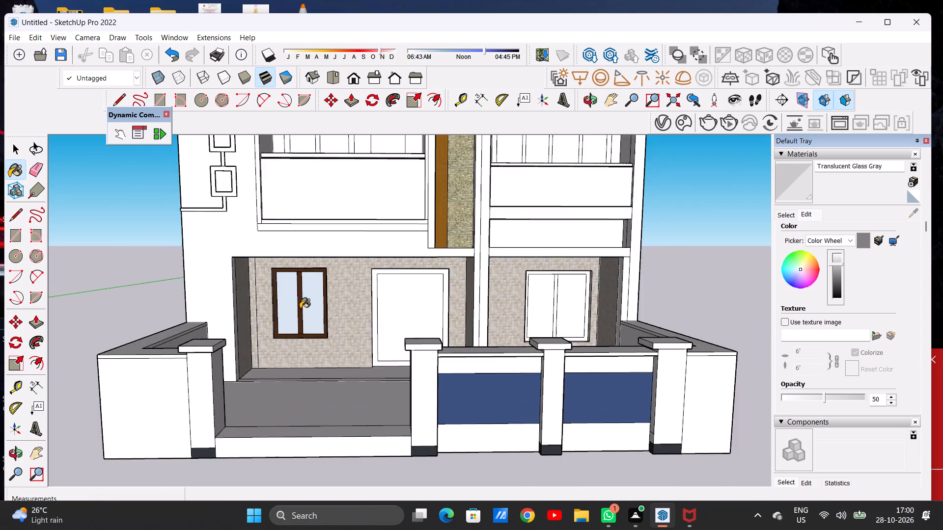
scroll(300, 309, "down", 7)
scroll(243, 322, "down", 4)
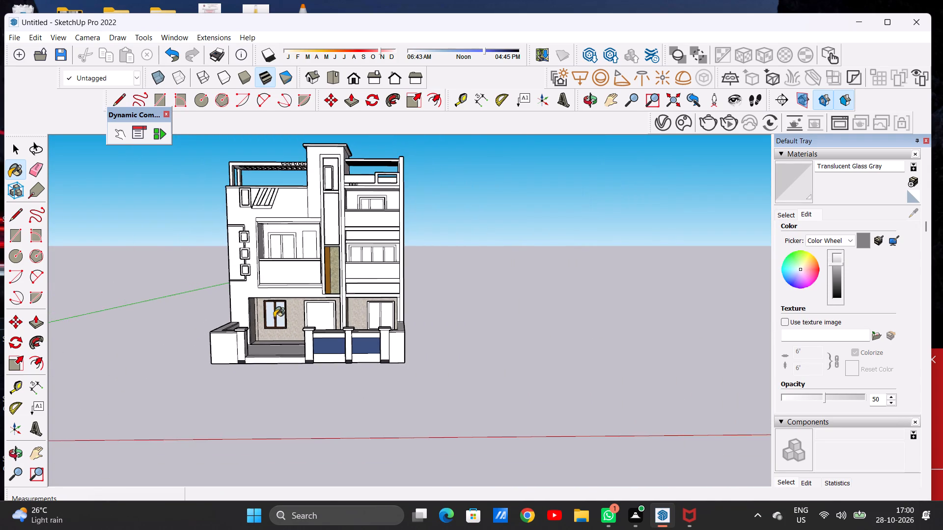
scroll(276, 315, "up", 13)
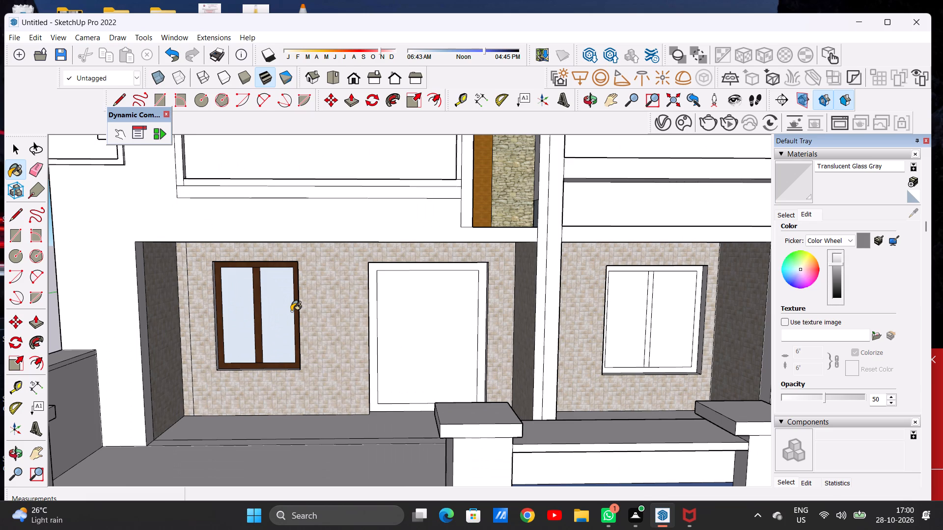
Darken the Translucent Glass Gray material's colour slightly to fine-tune the window glass tint.
left_click(836, 266)
scroll(319, 312, "down", 1)
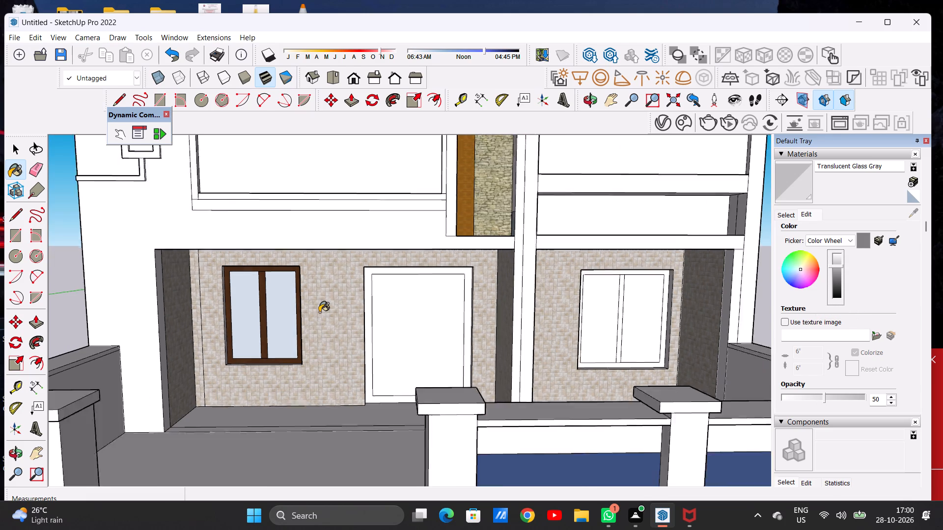
scroll(319, 312, "down", 2)
scroll(257, 301, "down", 4)
scroll(328, 305, "up", 9)
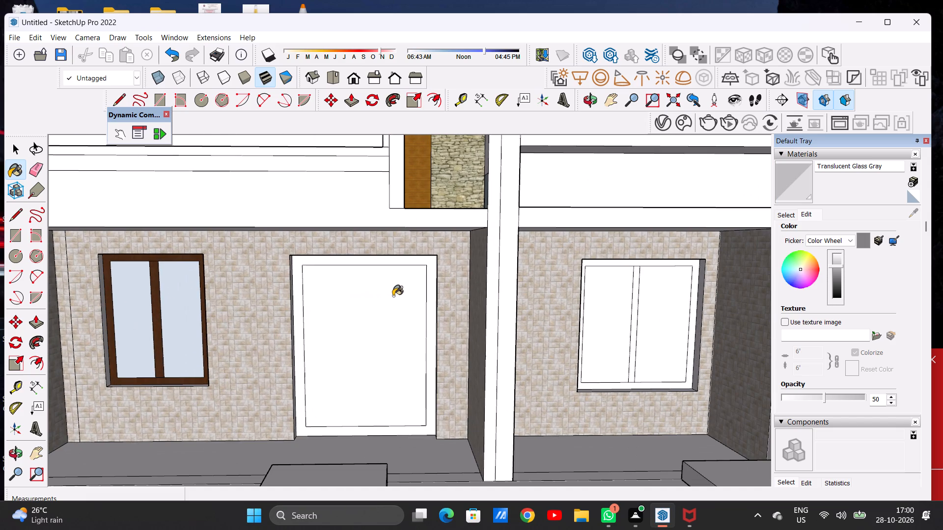
Paint the main door's inner panel with Formica Laminate Dark from the Synthetic Surfaces collection.
key("space")
key("space")
scroll(318, 299, "down", 10)
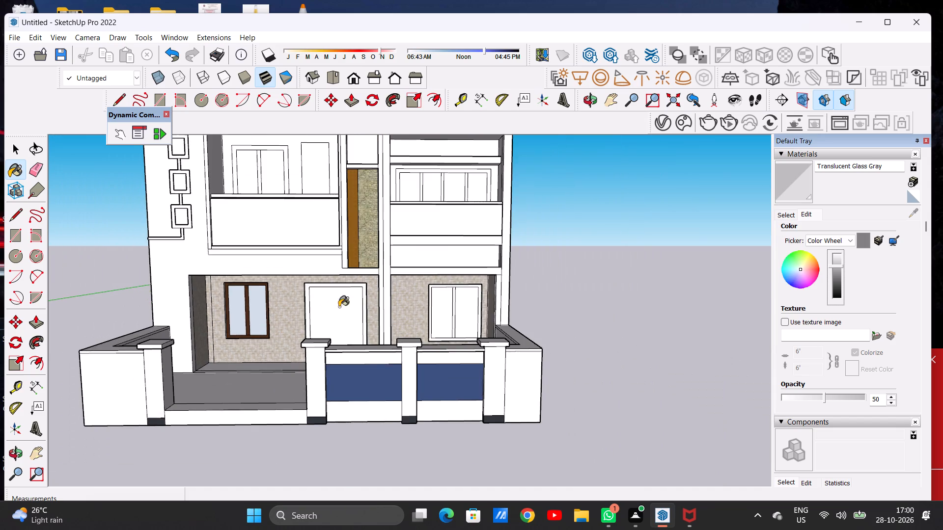
left_click(541, 269)
key("space")
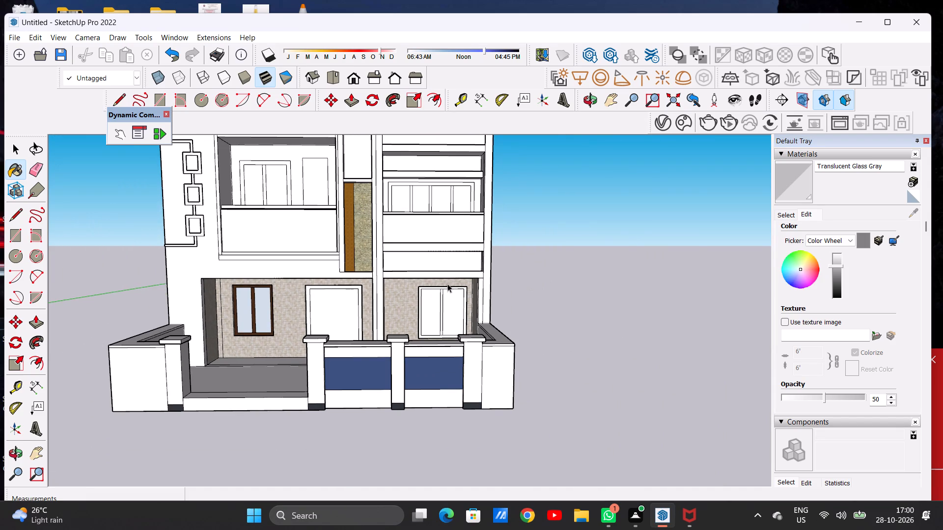
scroll(335, 301, "up", 11)
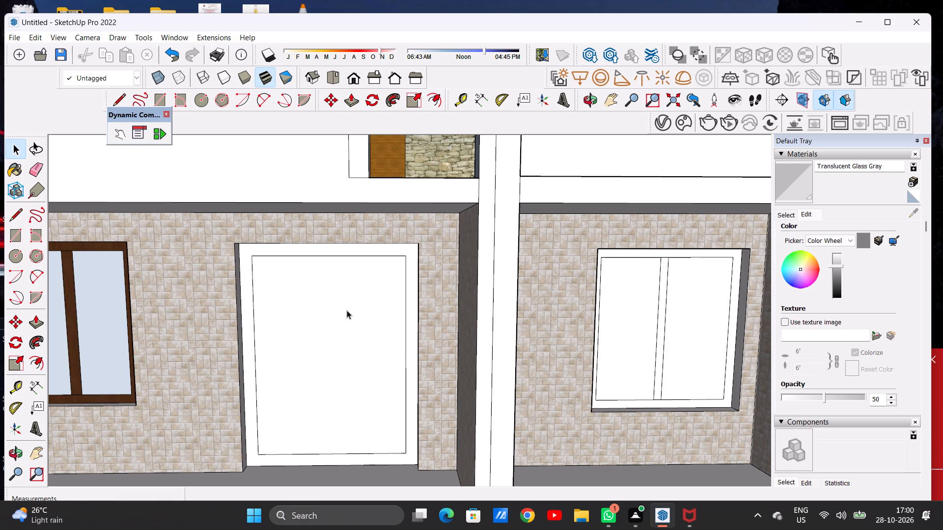
left_click(782, 214)
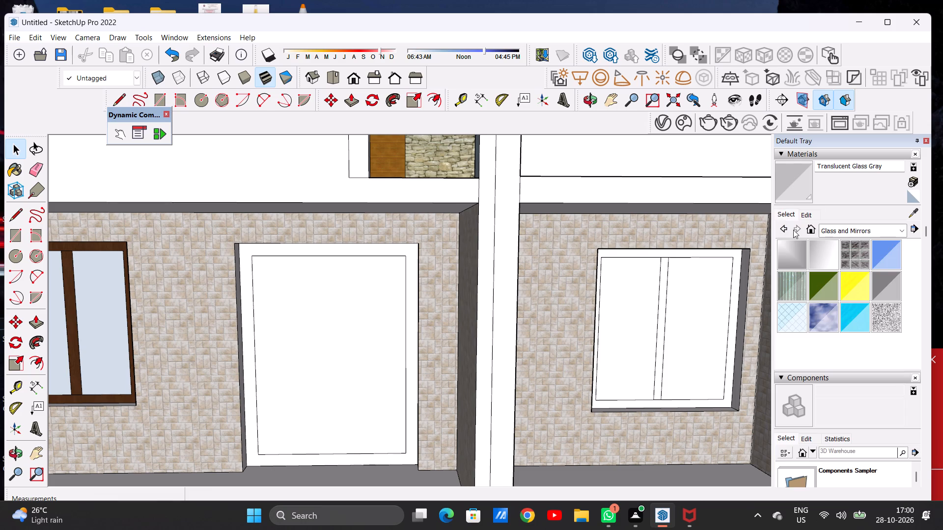
left_click(827, 229)
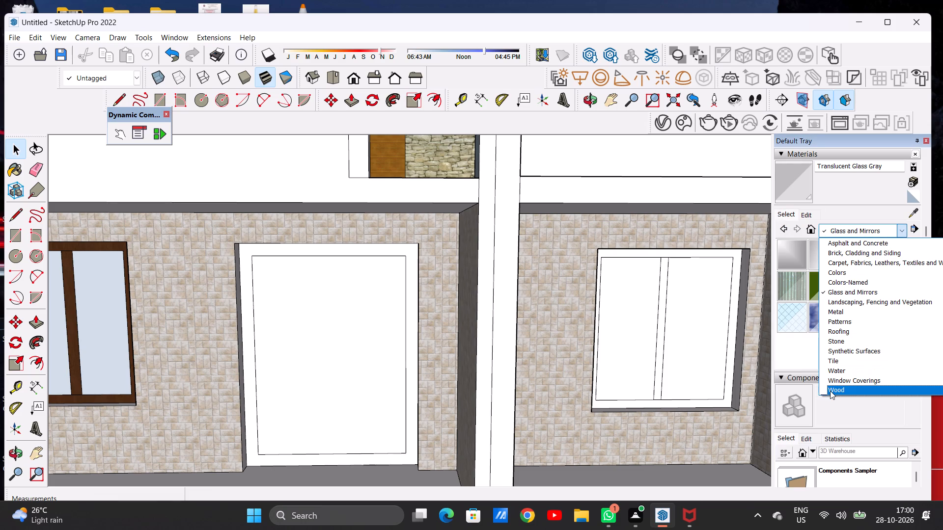
left_click(835, 354)
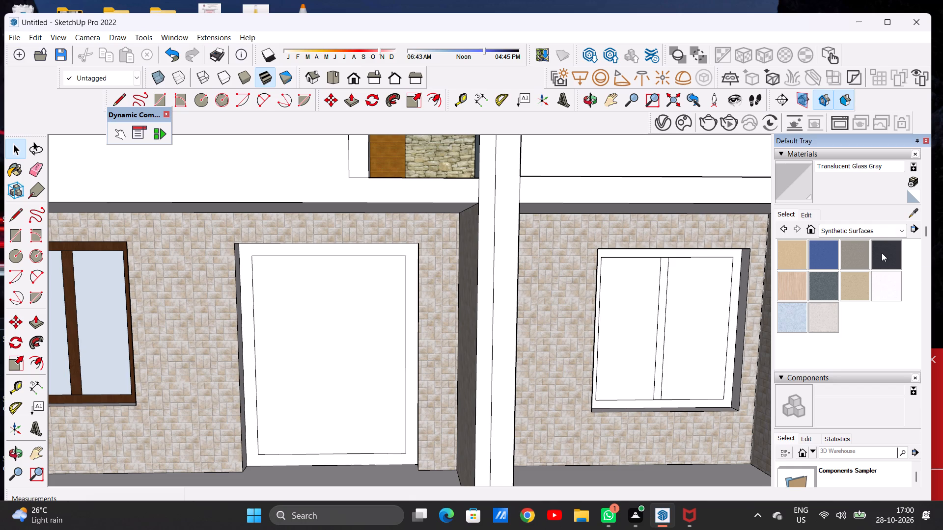
left_click(882, 253)
left_click(313, 355)
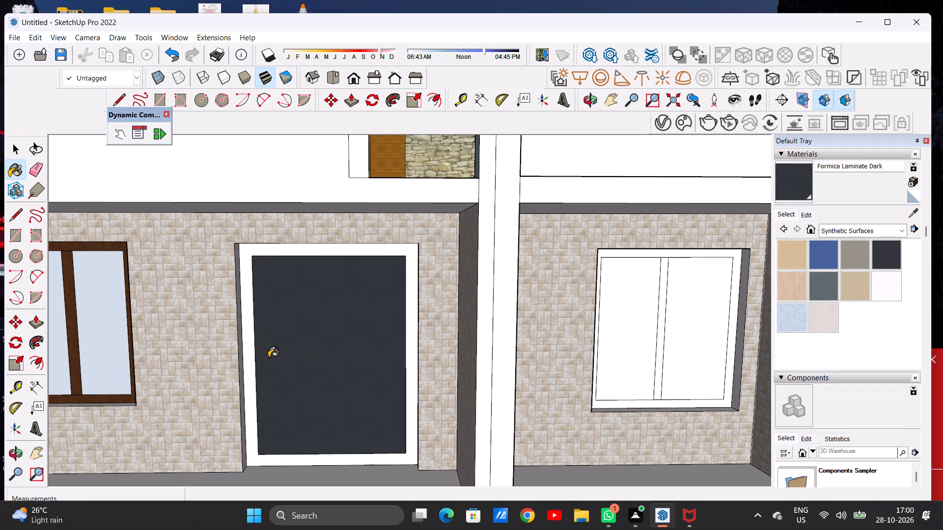
Paint the main door's surrounding frame with the same Formica Laminate Dark material.
scroll(251, 361, "up", 8)
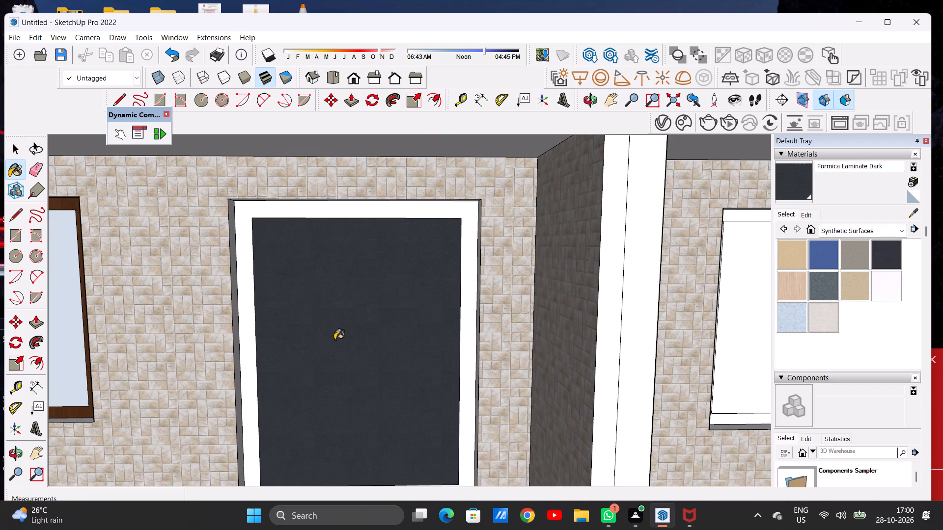
scroll(331, 321, "down", 7)
scroll(366, 331, "up", 12)
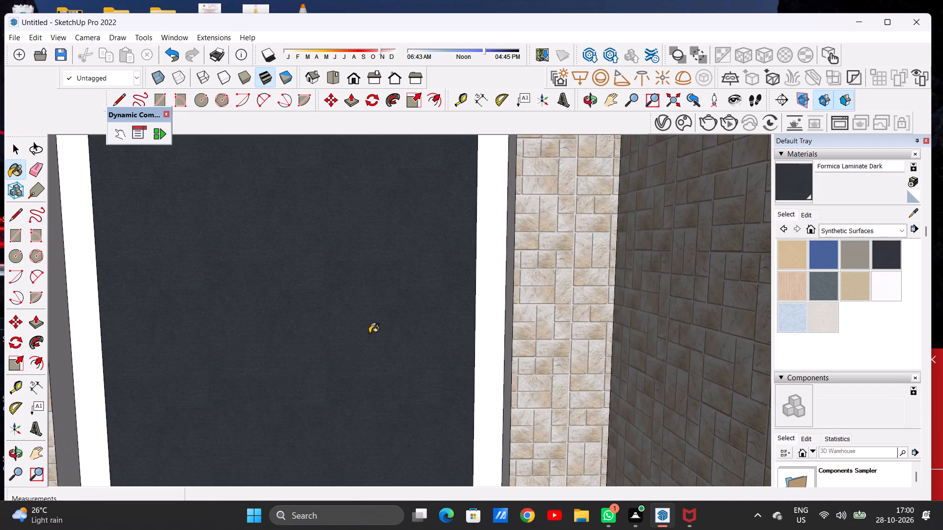
left_click(494, 308)
Examine the dark main door and its frame up close and against the ground-floor facade.
scroll(400, 318, "down", 11)
middle_click_drag(384, 318, 376, 318)
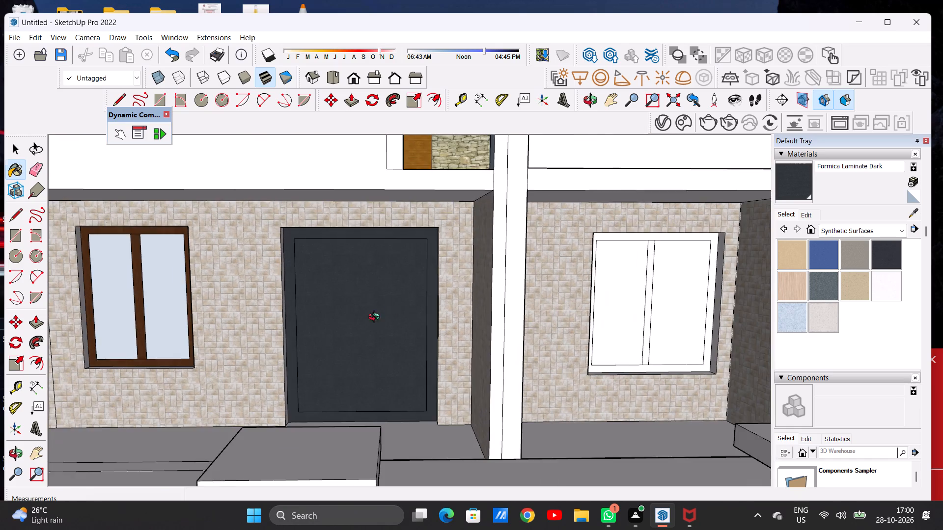
middle_click_drag(376, 318, 376, 315)
scroll(326, 324, "down", 5)
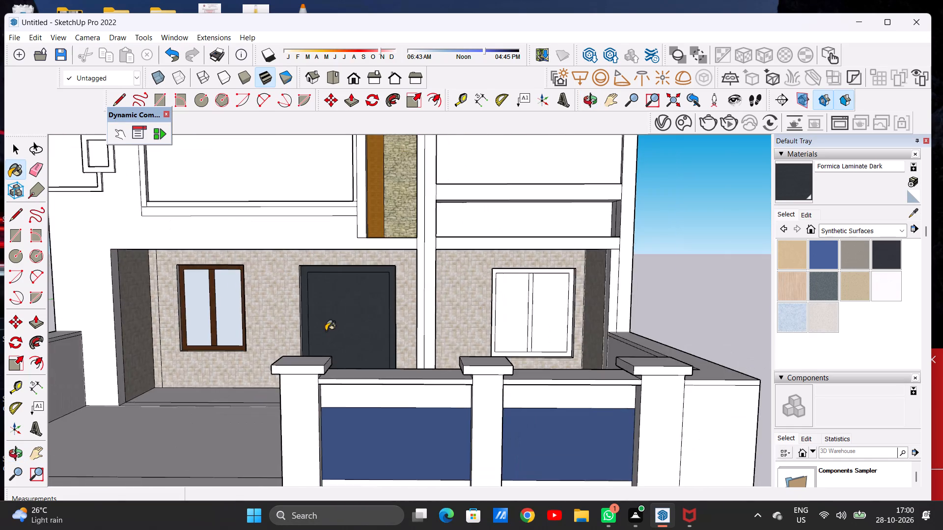
scroll(345, 311, "up", 3)
scroll(345, 310, "down", 1)
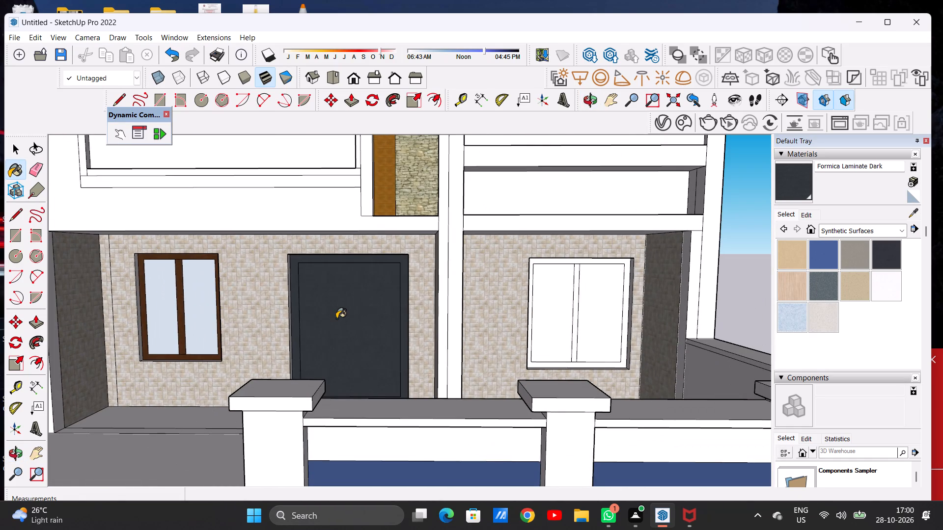
scroll(336, 319, "up", 20)
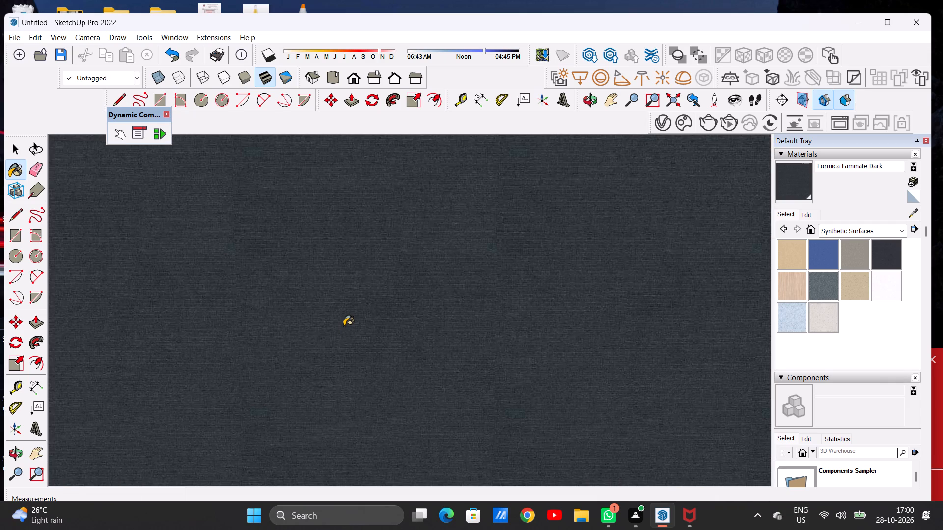
scroll(352, 321, "down", 13)
scroll(331, 318, "up", 1)
scroll(332, 319, "down", 1)
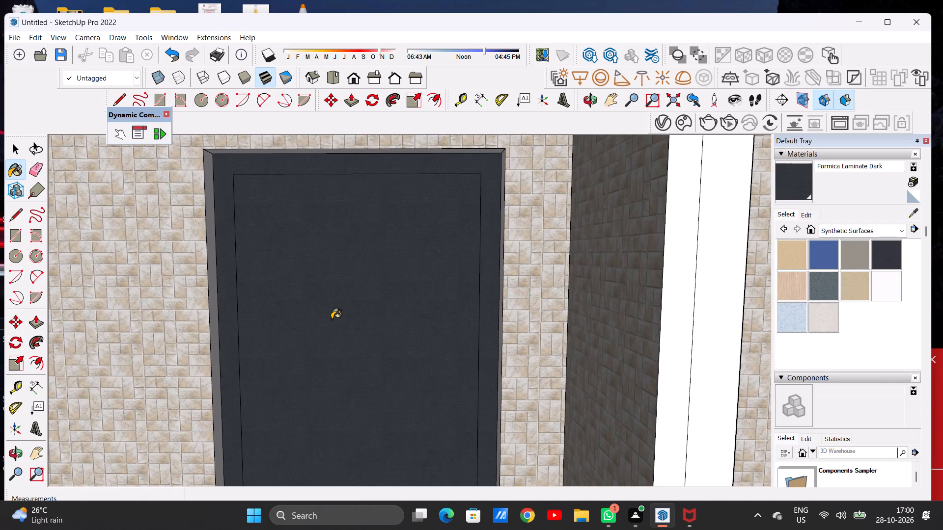
scroll(332, 319, "down", 6)
scroll(338, 318, "up", 2)
scroll(338, 318, "down", 8)
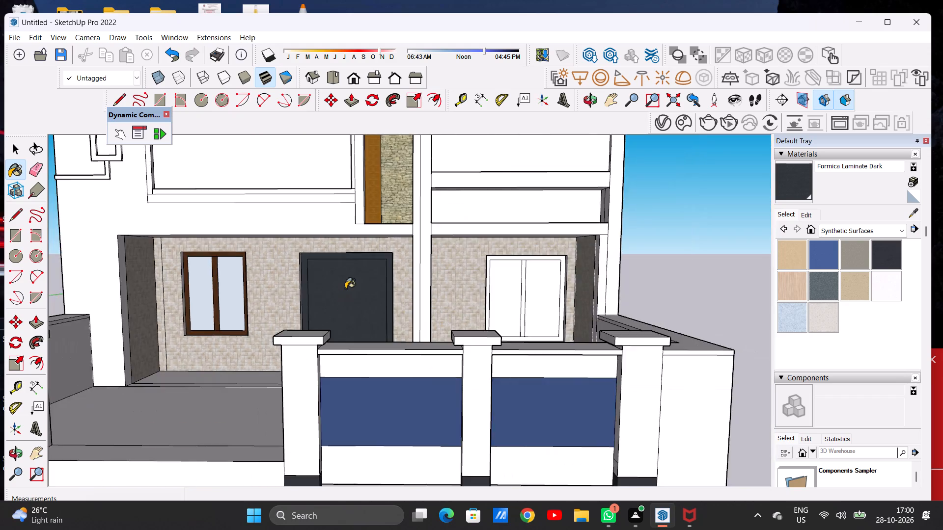
scroll(369, 307, "up", 8)
Paint the main door opening's side reveal nearest the brown-framed window with Formica Beige from the Synthetic Surfaces collection.
left_click(791, 255)
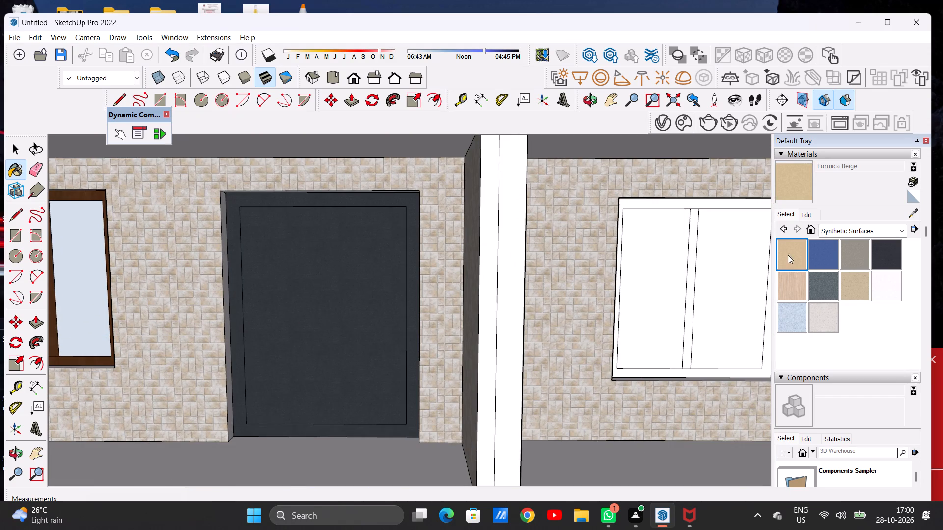
scroll(463, 268, "down", 5)
middle_click_drag(386, 273, 274, 333)
scroll(374, 310, "up", 6)
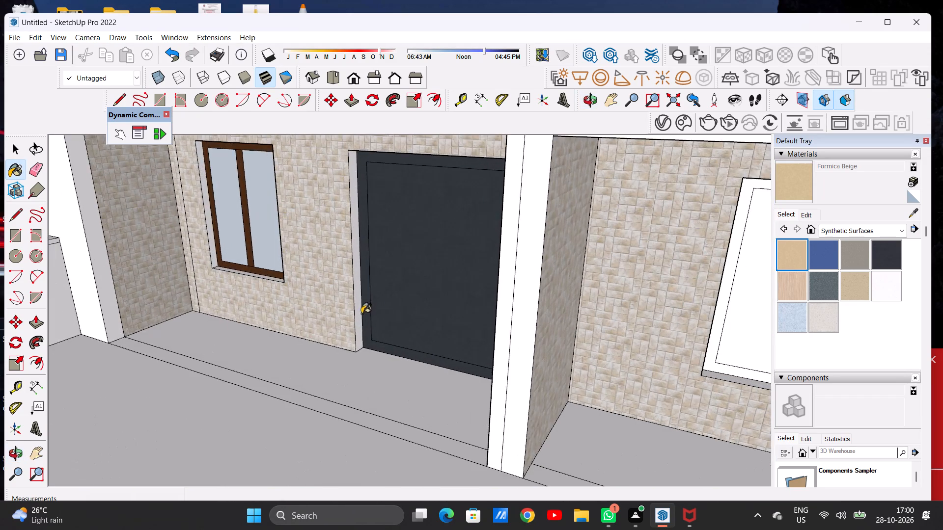
scroll(361, 314, "up", 9)
scroll(348, 320, "down", 1)
scroll(348, 320, "up", 2)
left_click(348, 320)
scroll(364, 335, "down", 14)
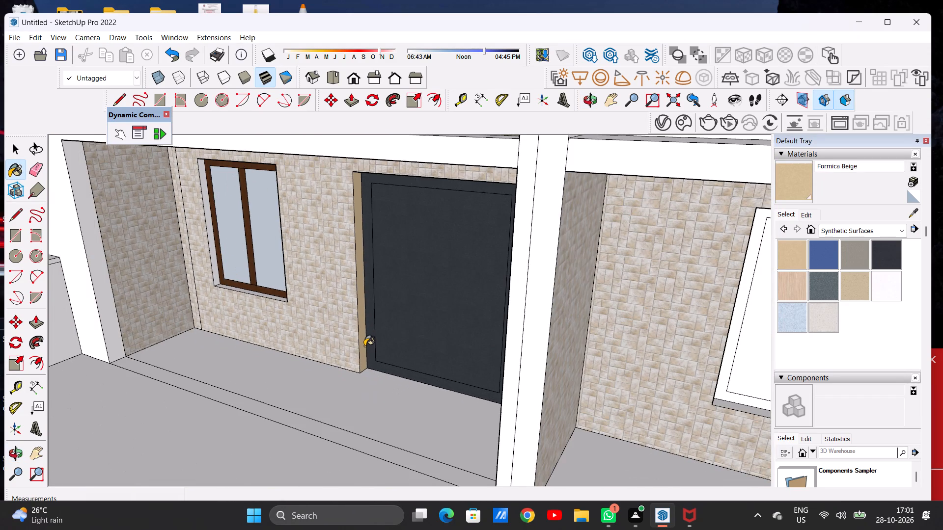
Paint the top reveal and the remaining side reveal of the main door opening with Formica Beige.
scroll(366, 358, "down", 10)
middle_click_drag(341, 347, 557, 285)
scroll(332, 318, "up", 3)
scroll(332, 318, "down", 1)
scroll(332, 318, "up", 13)
middle_click_drag(386, 343, 384, 286)
scroll(399, 254, "up", 6)
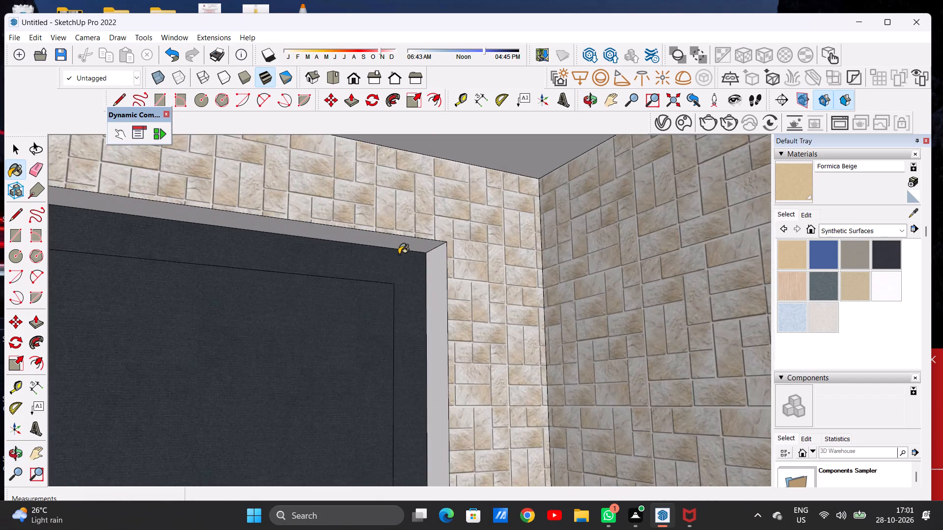
scroll(399, 254, "up", 5)
left_click(401, 237)
left_click(462, 269)
scroll(466, 278, "down", 14)
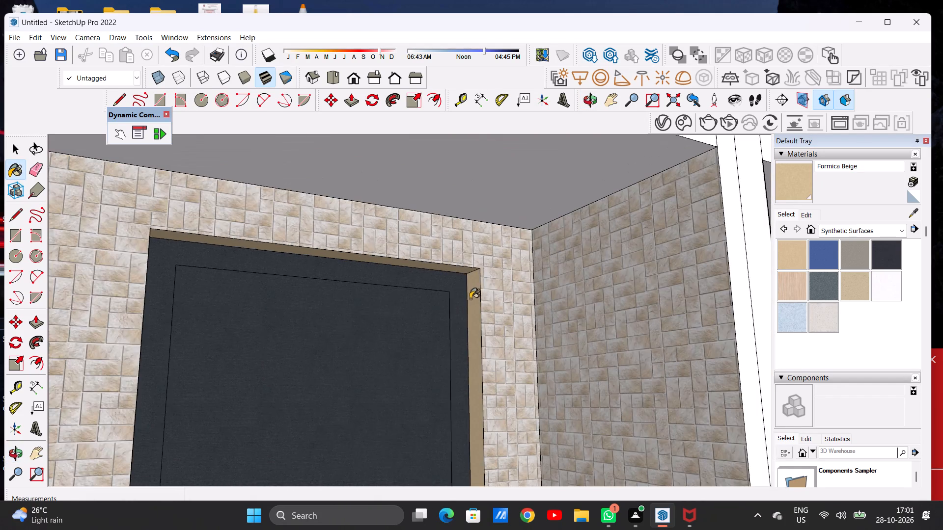
Paint the brown-framed window's outer side reveal and bottom sill reveal with Formica Beige.
scroll(470, 299, "down", 12)
middle_click_drag(355, 315, 189, 364)
scroll(305, 325, "up", 3)
scroll(305, 325, "down", 1)
scroll(305, 325, "up", 5)
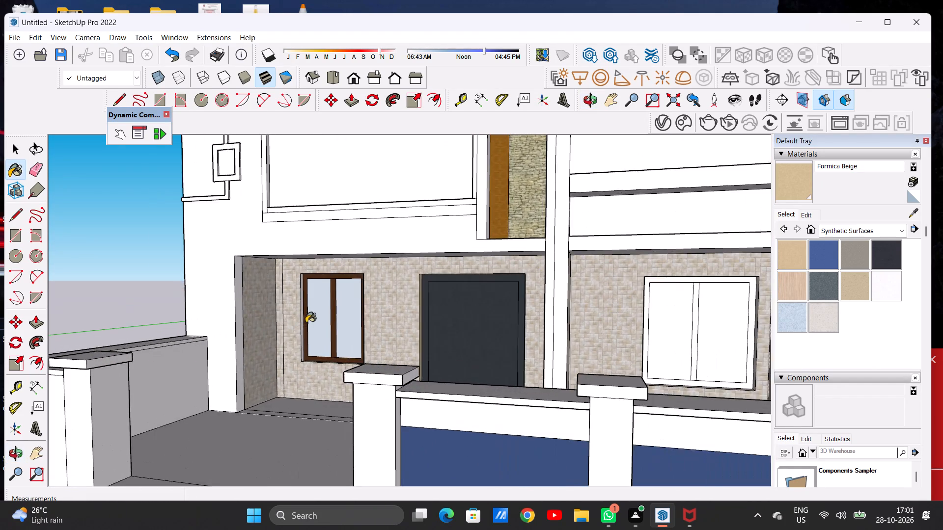
scroll(306, 323, "up", 15)
left_click(276, 384)
scroll(350, 287, "down", 9)
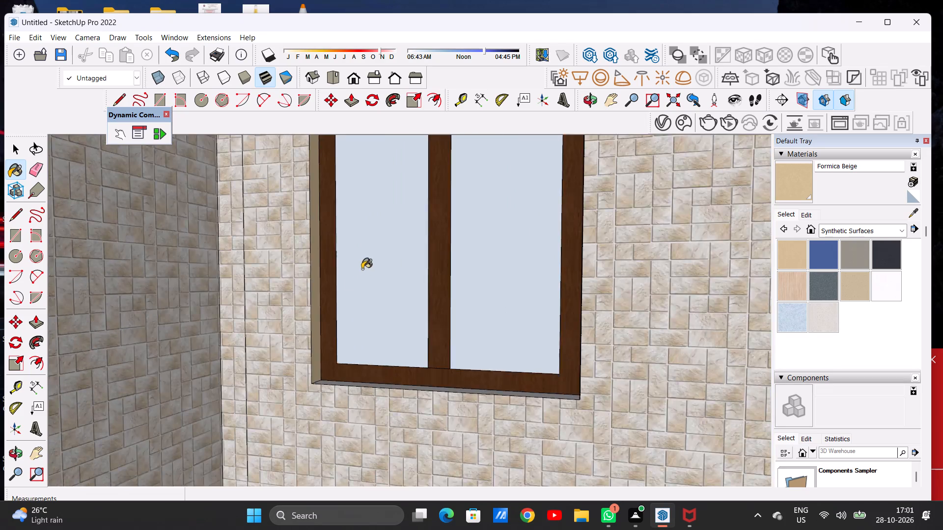
scroll(362, 269, "down", 6)
middle_click_drag(359, 311, 340, 412)
scroll(358, 332, "up", 5)
scroll(358, 332, "down", 1)
scroll(358, 332, "up", 15)
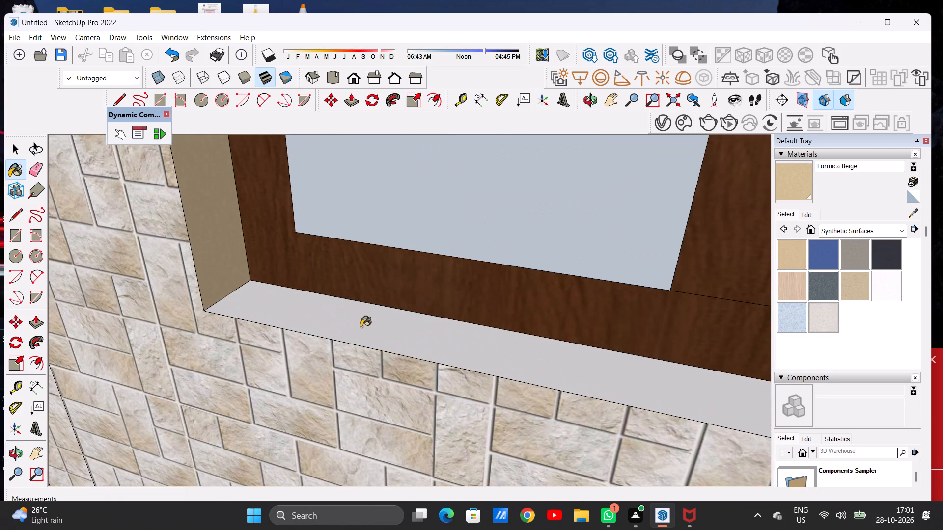
scroll(361, 327, "up", 1)
left_click(361, 327)
Paint the brown-framed window's door-side reveal and top reveal with Formica Beige.
scroll(373, 335, "down", 20)
scroll(373, 335, "down", 3)
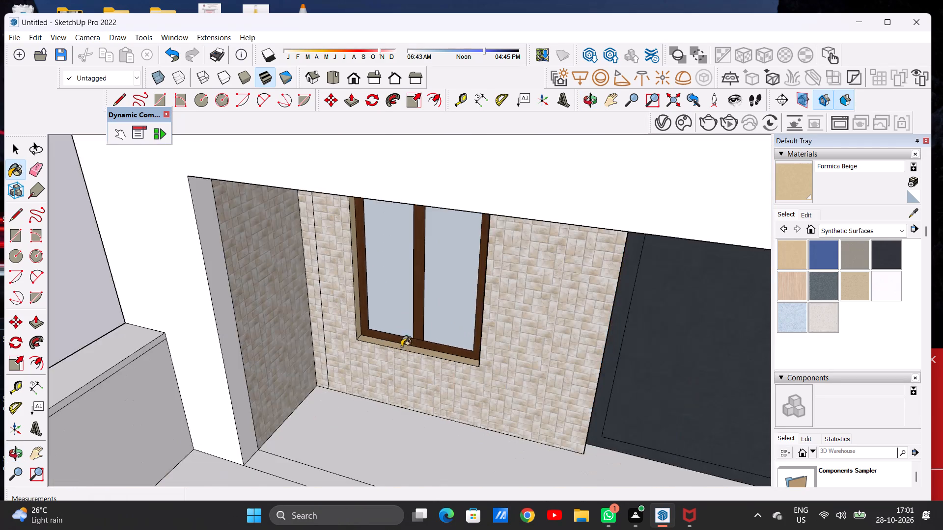
scroll(401, 346, "down", 4)
middle_click_drag(395, 361, 444, 248)
scroll(429, 285, "up", 9)
middle_click_drag(368, 328, 508, 314)
scroll(488, 289, "up", 7)
scroll(495, 276, "down", 1)
scroll(495, 276, "up", 6)
left_click(539, 244)
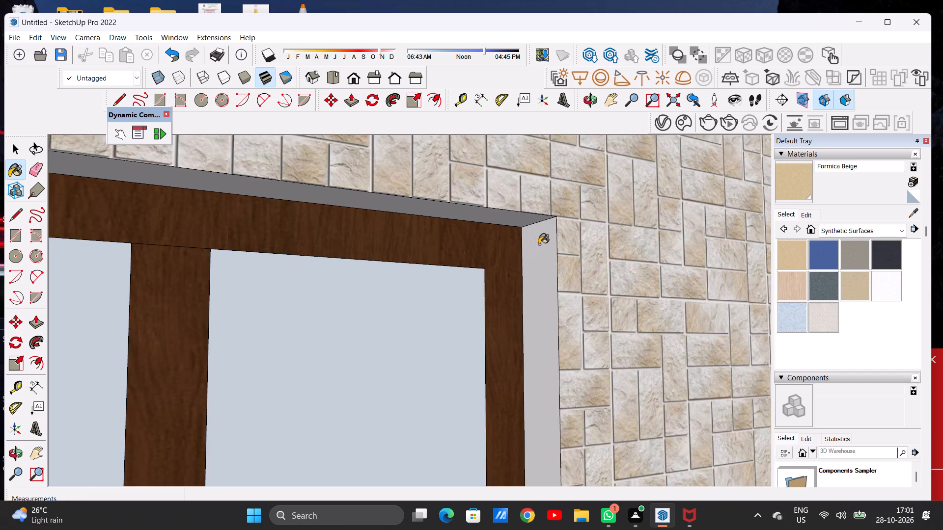
left_click(515, 209)
Examine the painted window and door reveals against the whole front elevation.
scroll(533, 274, "down", 2)
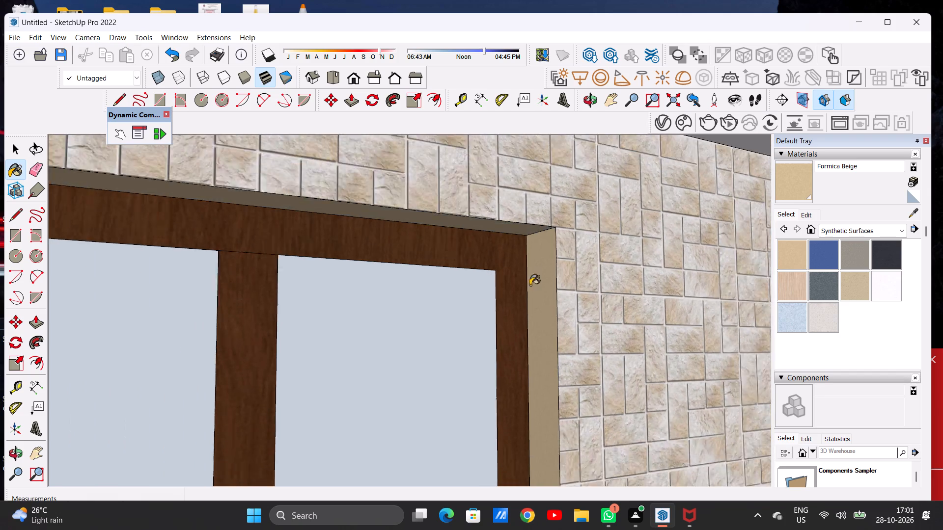
scroll(530, 285, "down", 11)
scroll(442, 304, "up", 1)
scroll(442, 304, "down", 11)
middle_click_drag(478, 318, 352, 324)
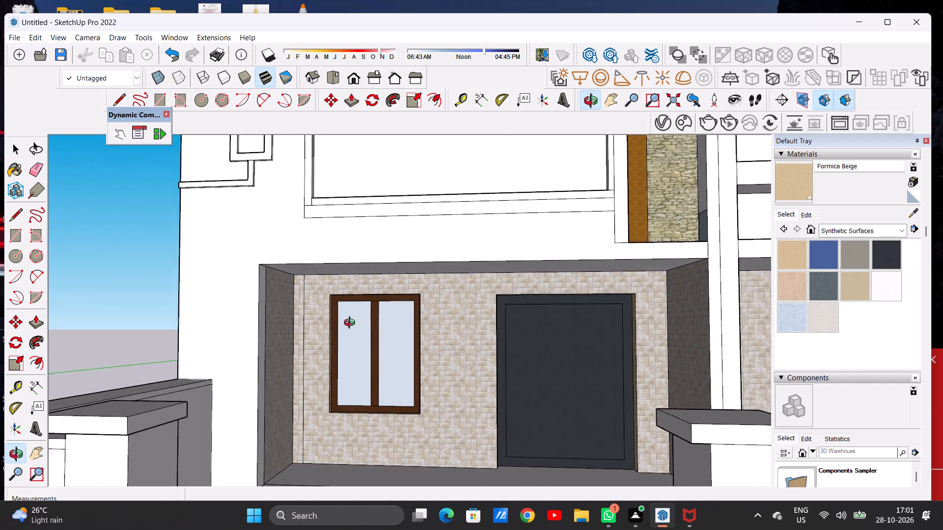
middle_click_drag(352, 324, 385, 343)
scroll(379, 336, "down", 11)
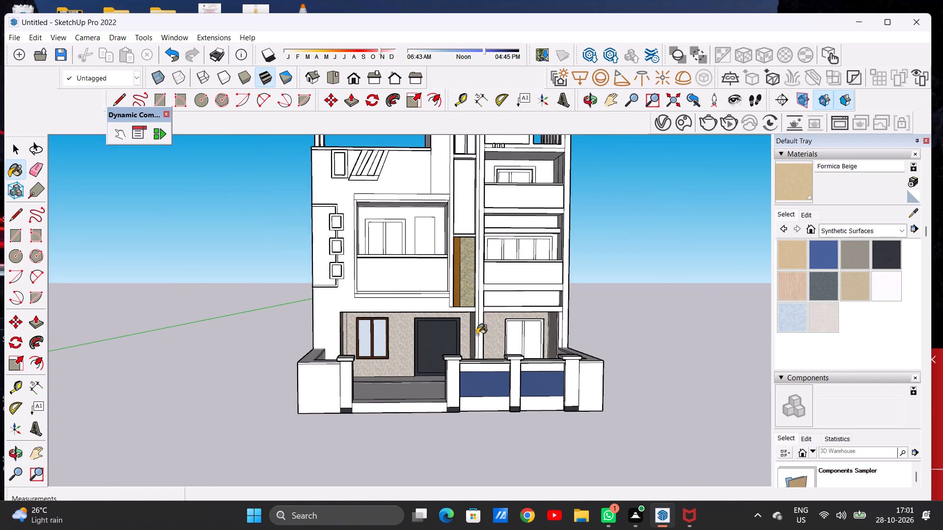
scroll(344, 333, "down", 6)
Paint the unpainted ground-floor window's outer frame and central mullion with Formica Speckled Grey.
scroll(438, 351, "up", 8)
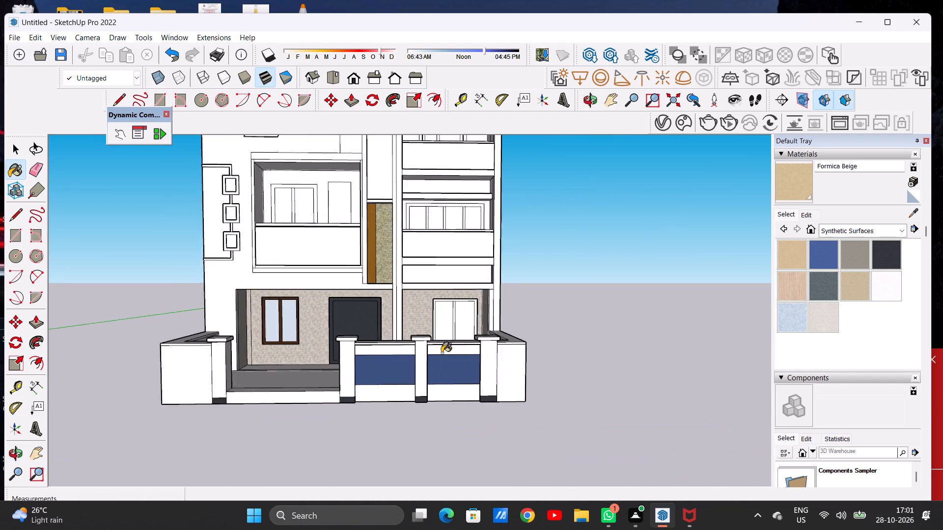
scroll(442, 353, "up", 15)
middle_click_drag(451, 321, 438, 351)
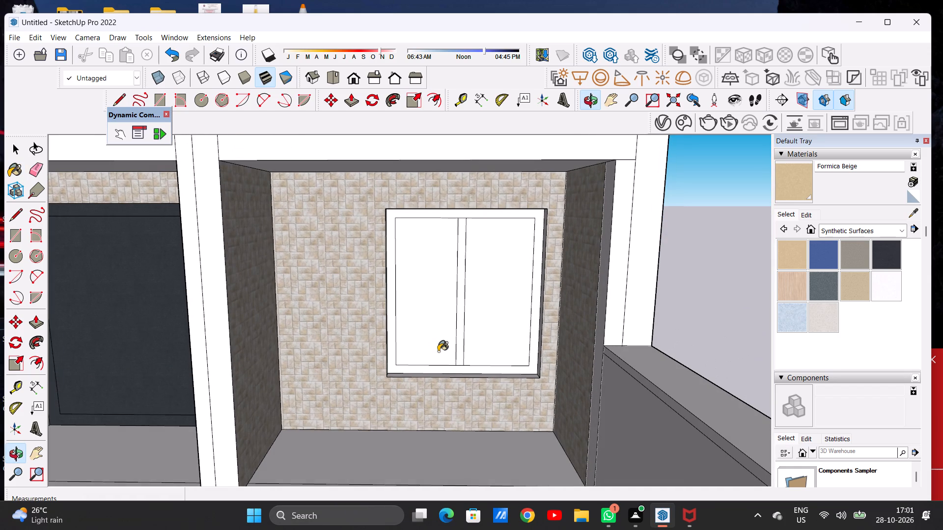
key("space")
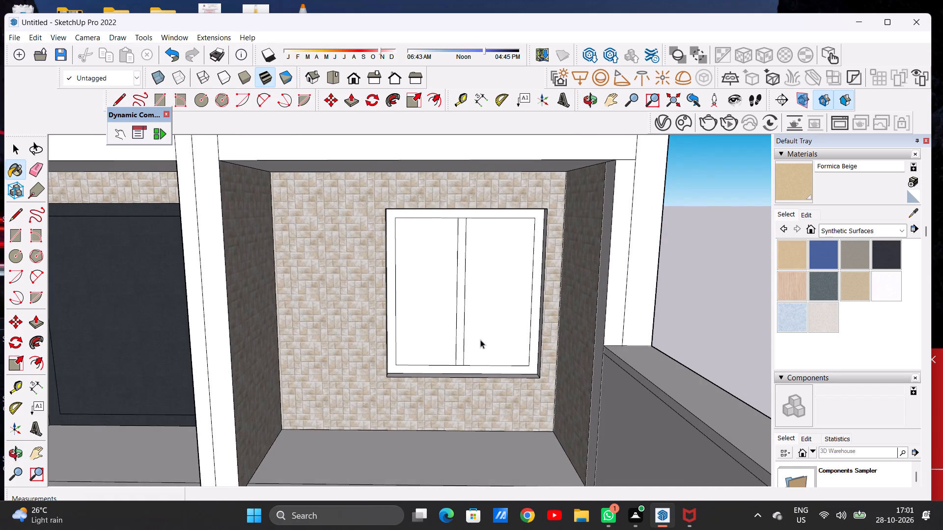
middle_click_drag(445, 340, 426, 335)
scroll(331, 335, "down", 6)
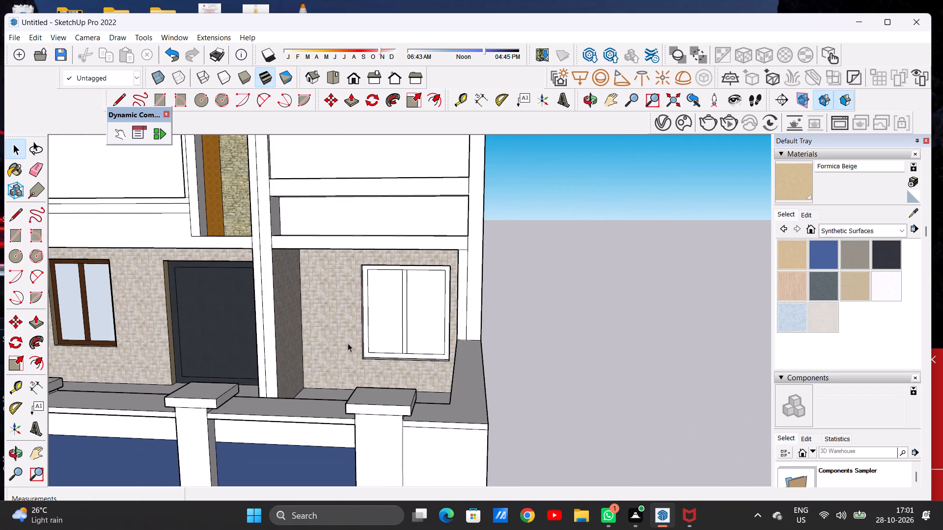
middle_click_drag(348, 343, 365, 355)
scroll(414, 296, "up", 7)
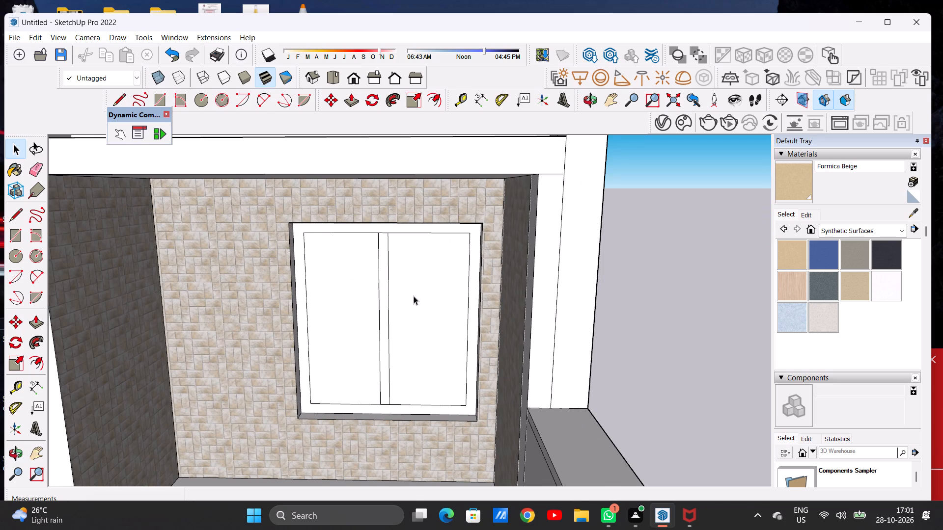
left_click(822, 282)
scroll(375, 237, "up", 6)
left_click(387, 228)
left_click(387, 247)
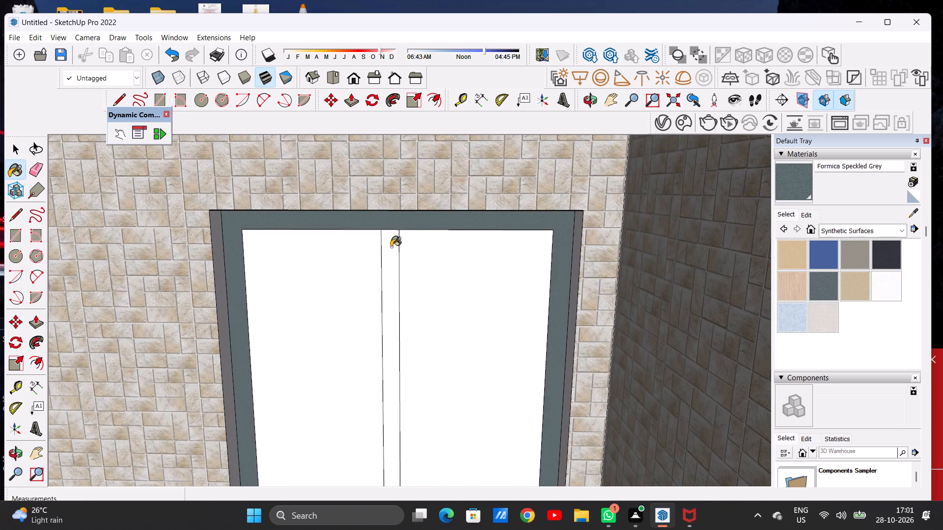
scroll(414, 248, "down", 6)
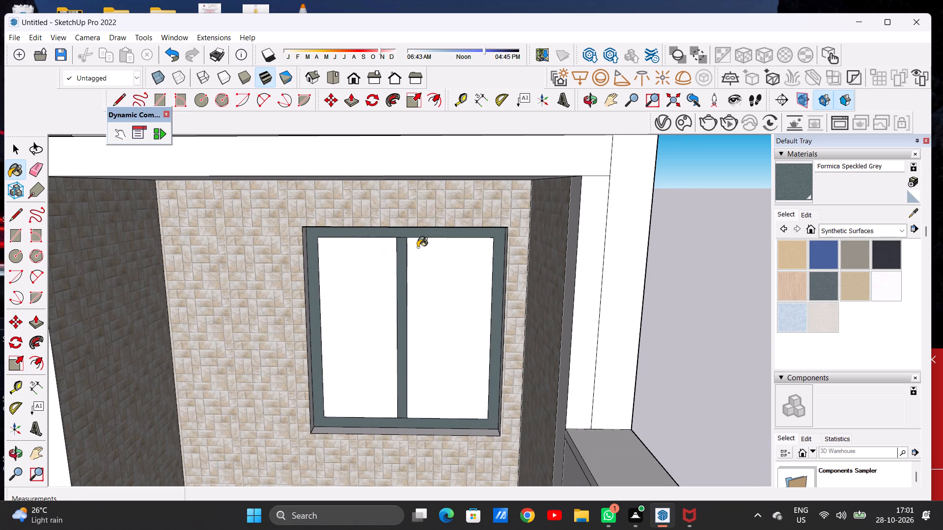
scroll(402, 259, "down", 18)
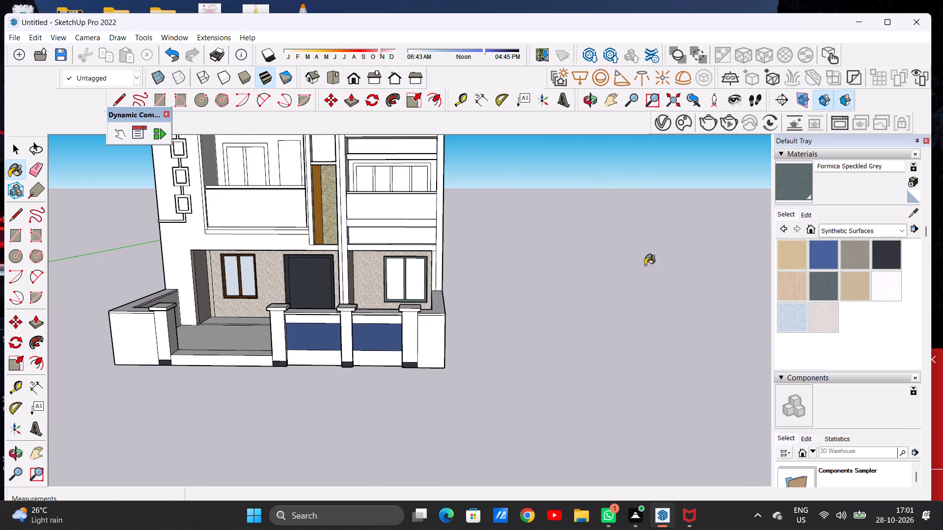
Repaint the speckled-grey window's outer frame and central mullion with Formica Laminate Dark.
left_click(884, 248)
scroll(351, 269, "up", 1)
scroll(351, 269, "down", 1)
scroll(351, 269, "up", 4)
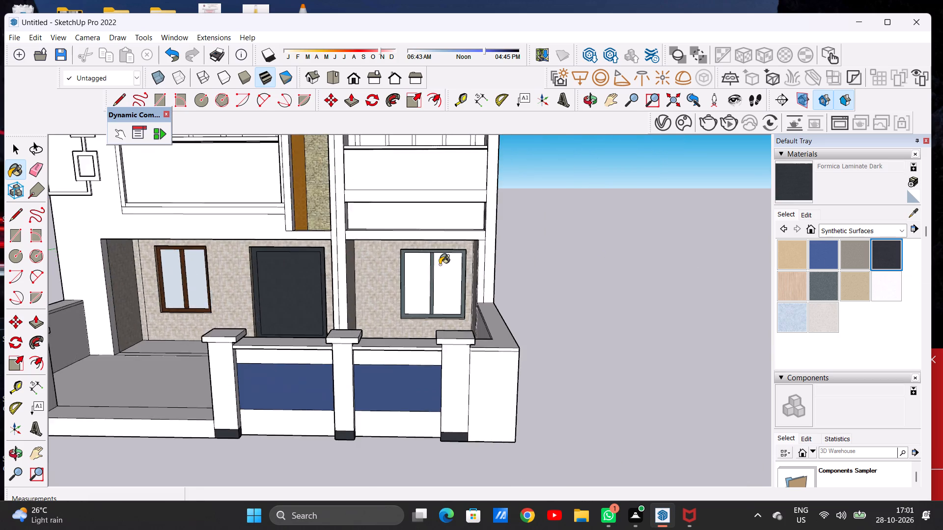
scroll(440, 261, "up", 15)
left_click(425, 253)
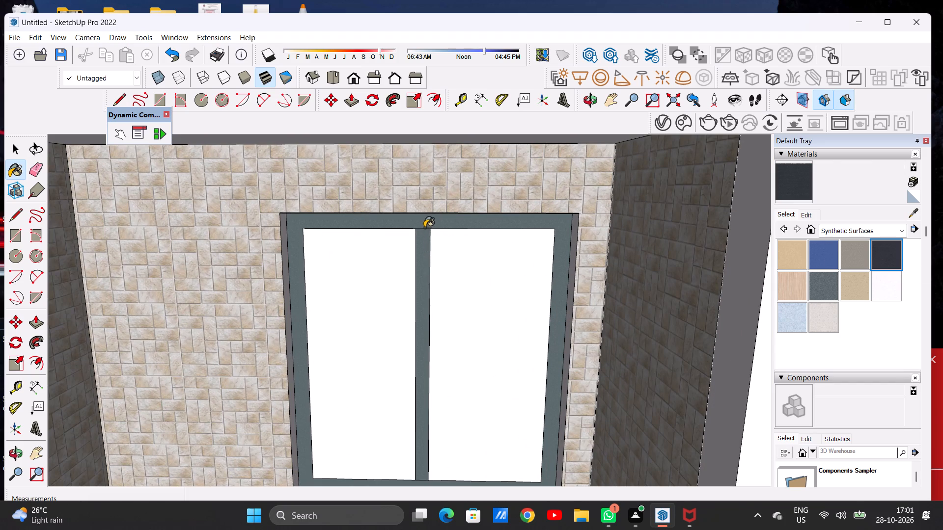
left_click(425, 226)
Examine the dark window frame alongside the main door and ground-floor facade from several angles.
scroll(439, 219, "down", 14)
scroll(452, 258, "up", 1)
scroll(452, 258, "down", 3)
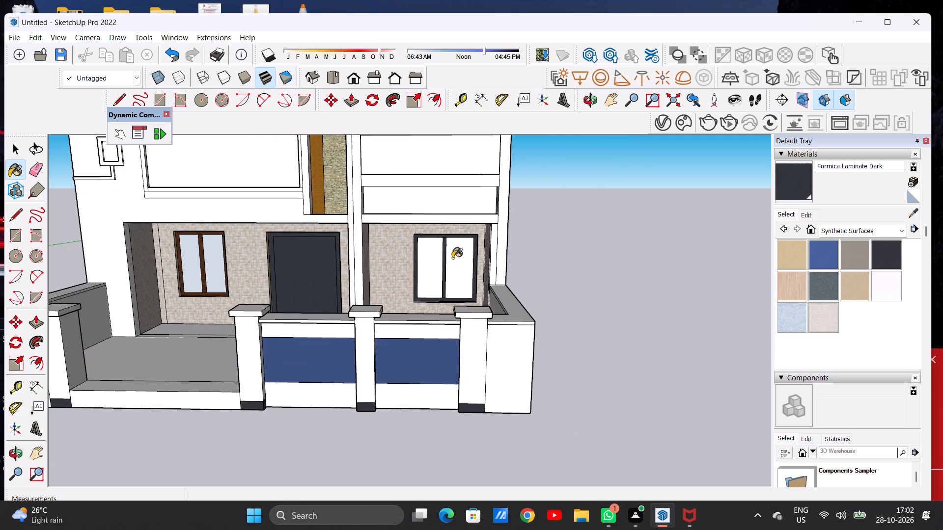
middle_click_drag(438, 275, 414, 272)
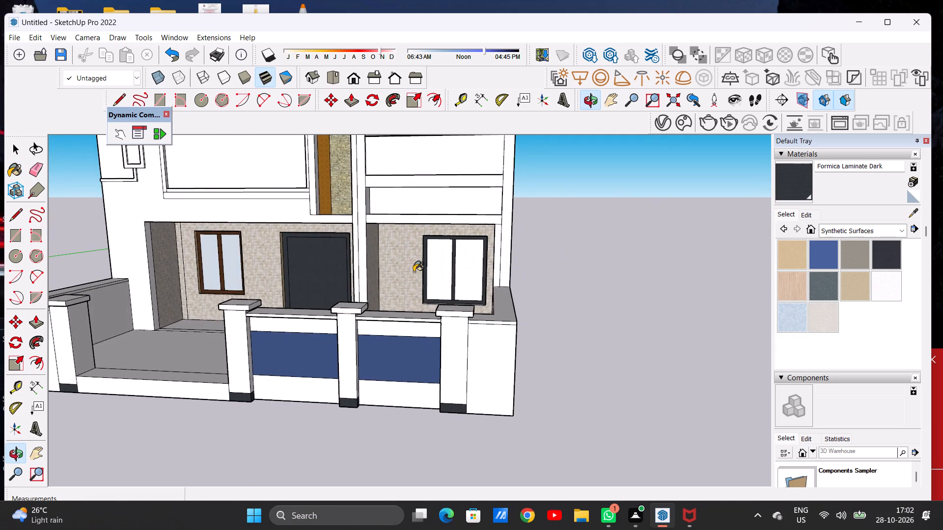
scroll(481, 272, "down", 6)
scroll(471, 262, "up", 6)
scroll(471, 262, "down", 1)
scroll(471, 262, "up", 8)
scroll(495, 264, "down", 7)
middle_click_drag(469, 267, 365, 267)
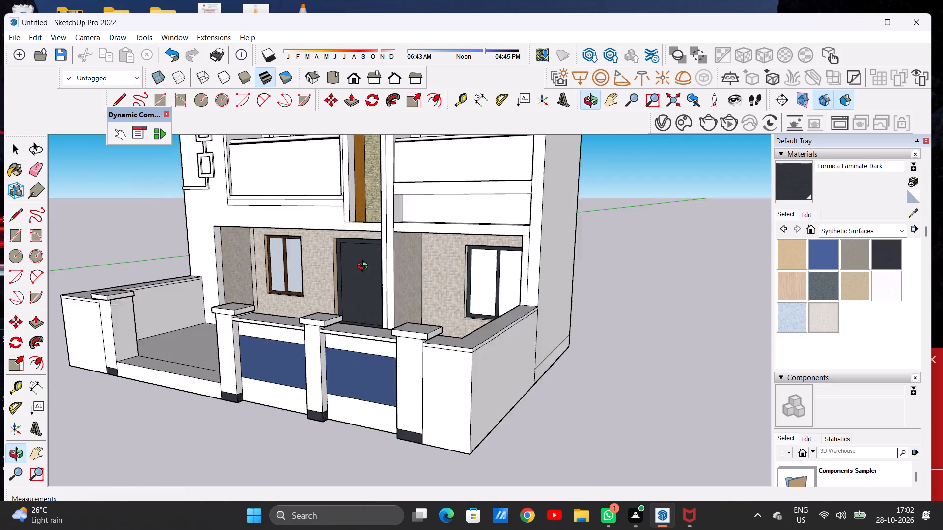
middle_click_drag(365, 267, 453, 284)
Edit the Formica Laminate Dark material's brightness, trying lighter tones before settling on a darker, near-black shade.
scroll(465, 271, "up", 14)
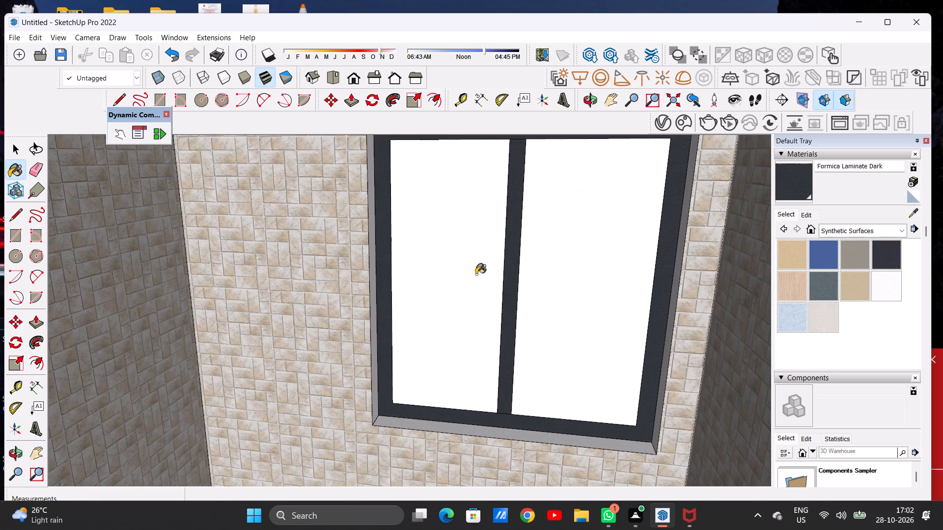
left_click(804, 216)
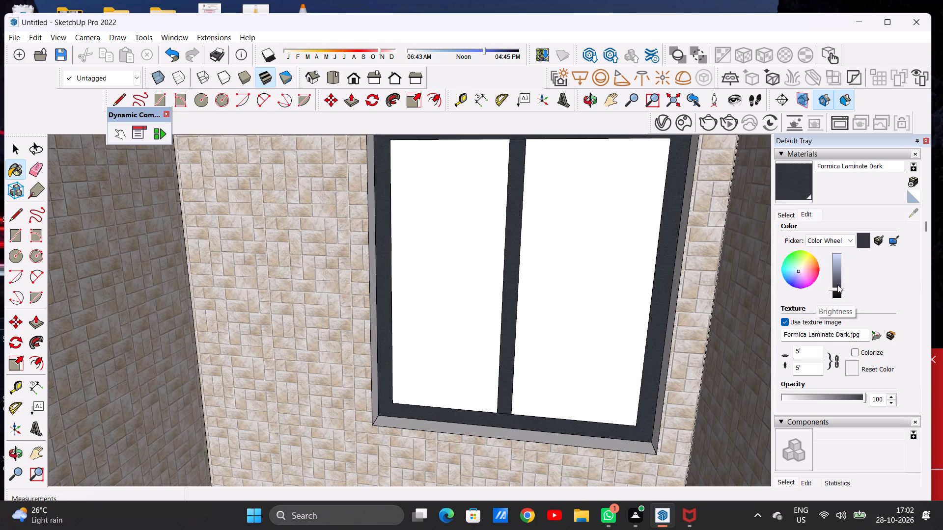
left_click(837, 285)
scroll(612, 271, "down", 4)
scroll(612, 271, "up", 1)
scroll(614, 271, "down", 5)
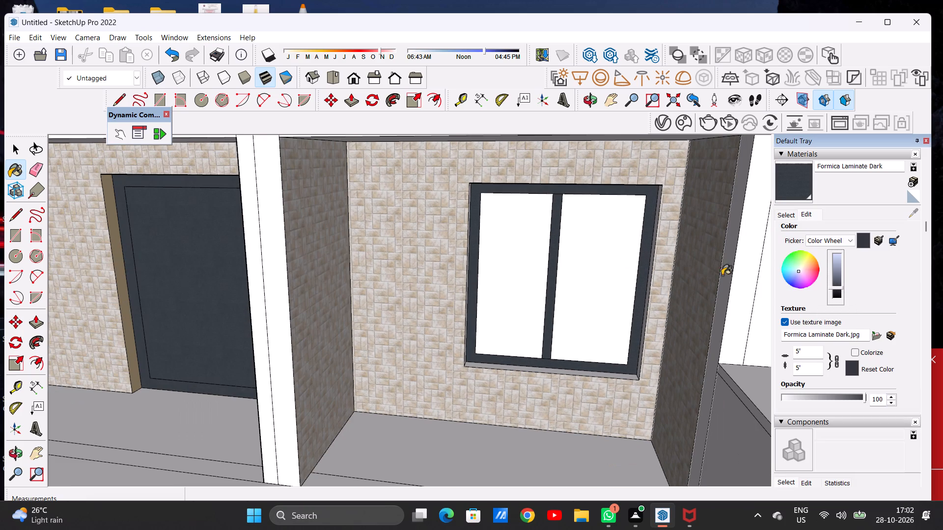
left_click(835, 282)
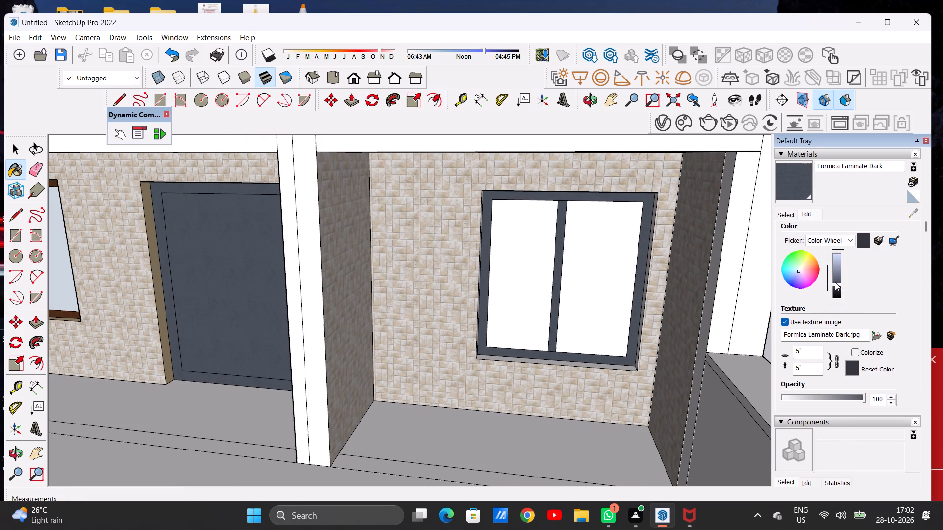
left_click(835, 289)
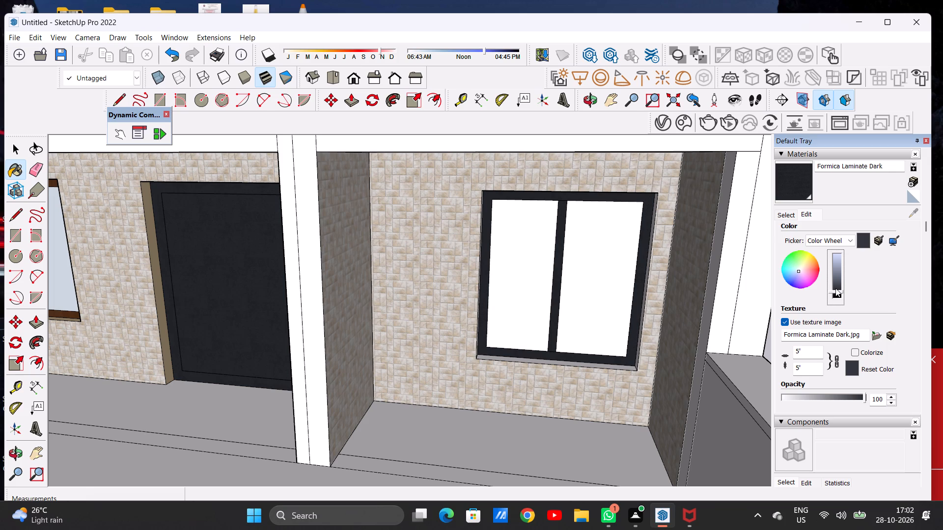
left_click(835, 288)
Examine the darkened main door and window frame up close and across the ground-floor facade.
scroll(361, 275, "down", 7)
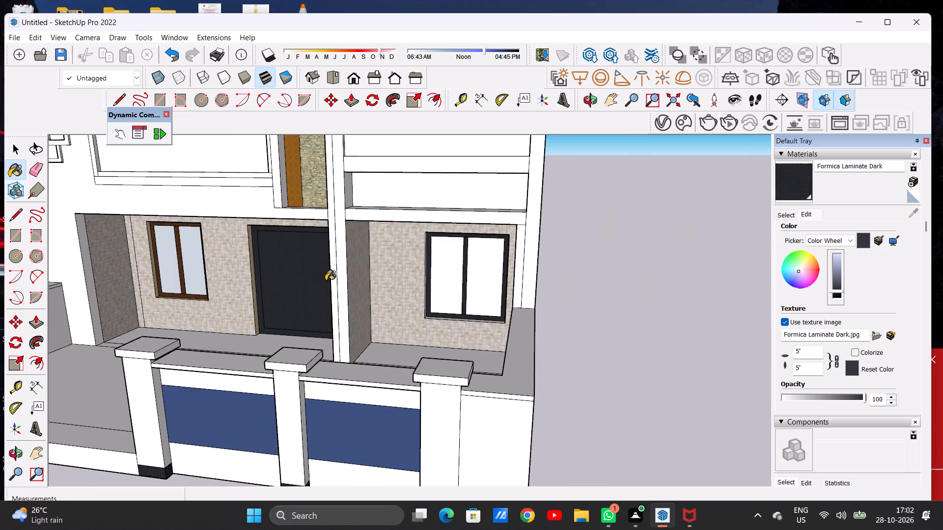
middle_click_drag(291, 278, 315, 257)
scroll(291, 263, "up", 17)
scroll(336, 282, "down", 8)
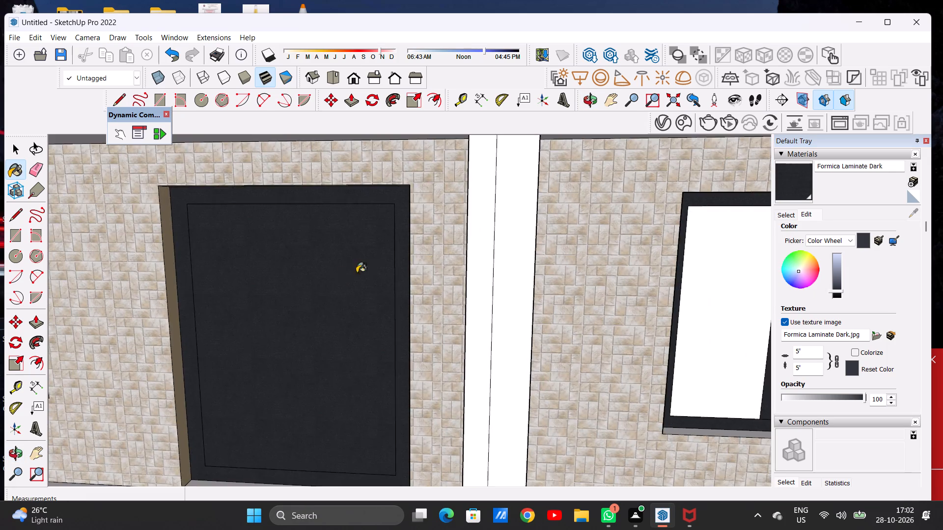
scroll(366, 274, "down", 8)
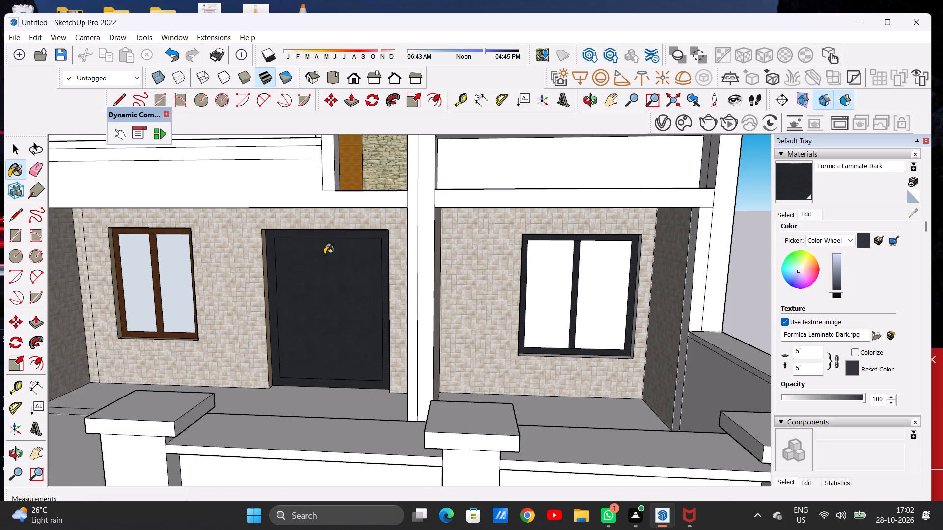
scroll(282, 251, "down", 1)
scroll(282, 251, "up", 1)
scroll(282, 251, "down", 3)
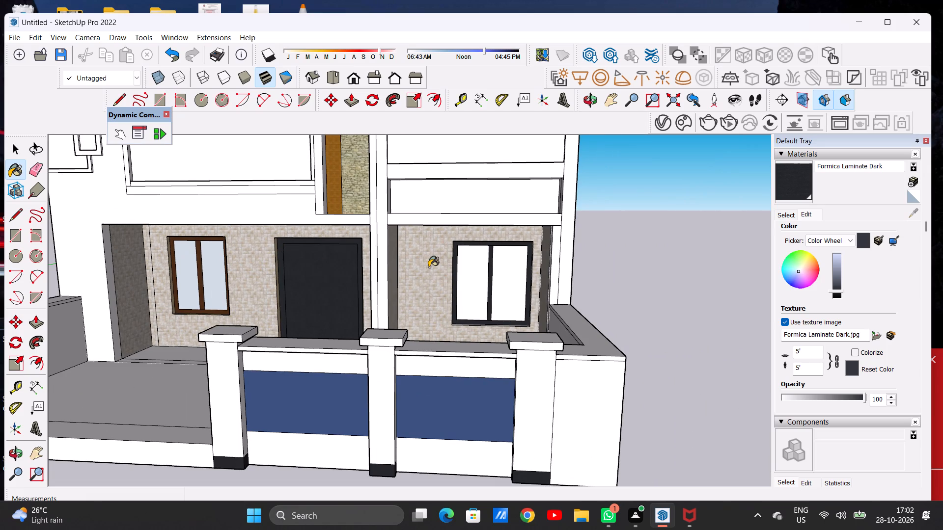
Examine the main door and the dark-framed ground-floor windows from several angles and distances.
scroll(472, 272, "down", 6)
middle_click_drag(492, 277, 437, 279)
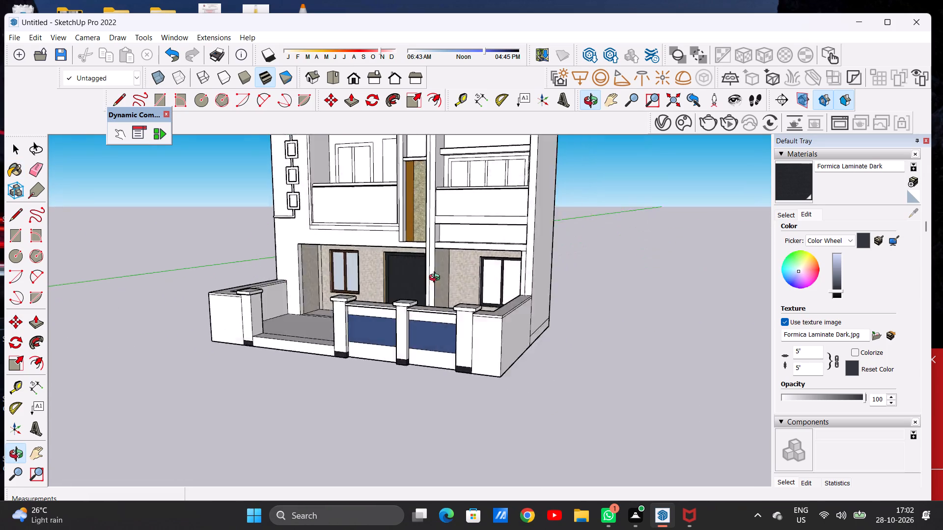
middle_click_drag(437, 279, 516, 279)
scroll(503, 278, "up", 17)
middle_click_drag(442, 277, 315, 294)
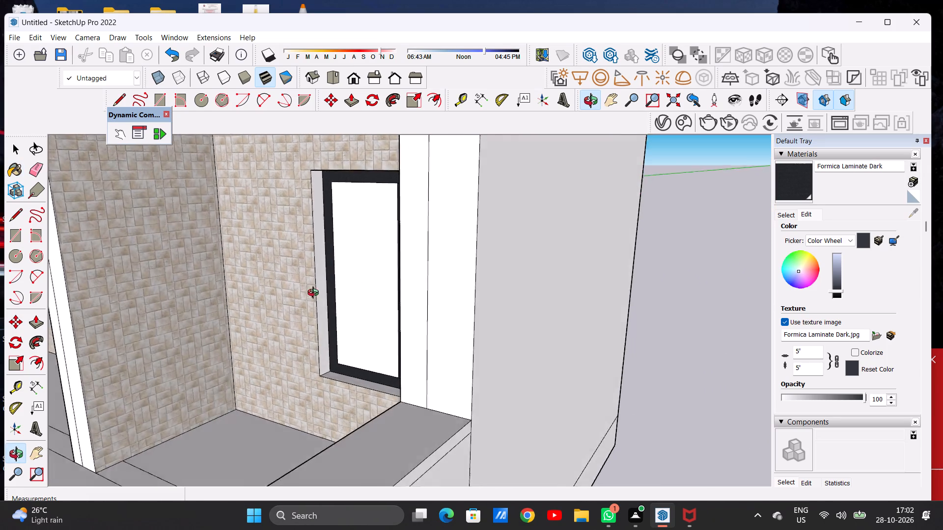
middle_click_drag(315, 294, 384, 306)
scroll(434, 306, "down", 9)
scroll(446, 299, "up", 1)
scroll(446, 299, "down", 1)
scroll(446, 299, "up", 1)
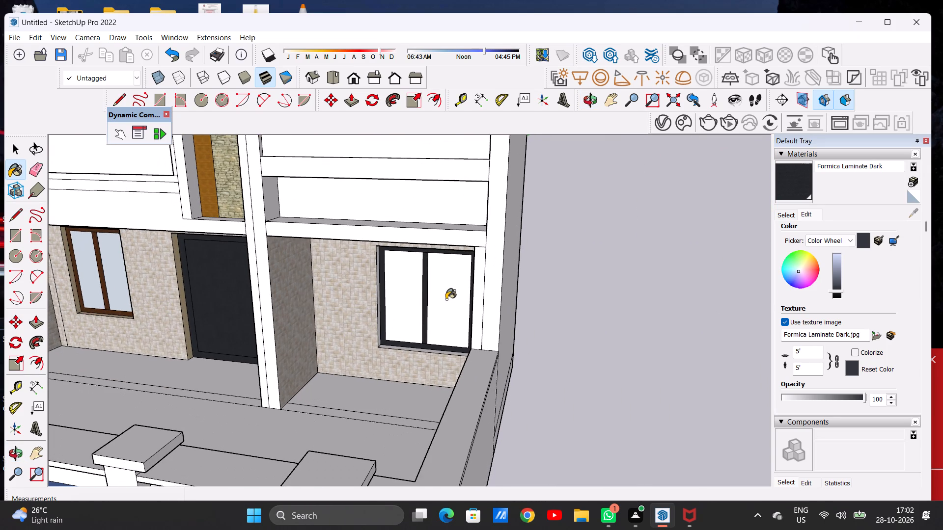
Repaint the central mullion and outer frame of the white-paned ground-floor window with Color M07.
key("space")
left_click(793, 214)
left_click(846, 233)
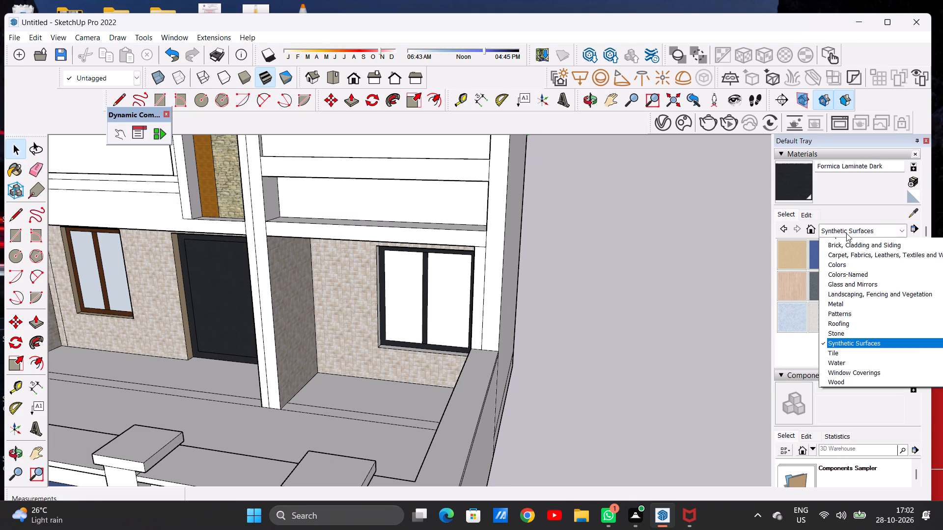
left_click(849, 268)
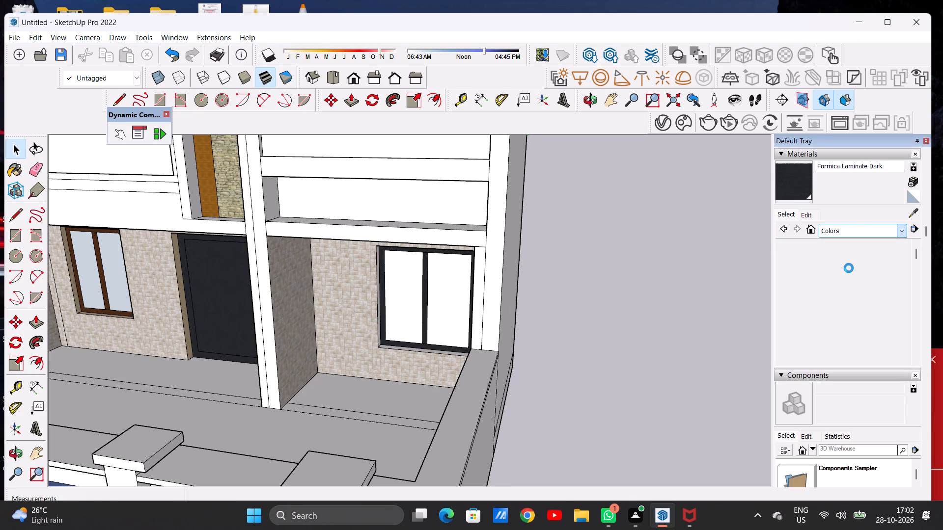
scroll(846, 290, "down", 2)
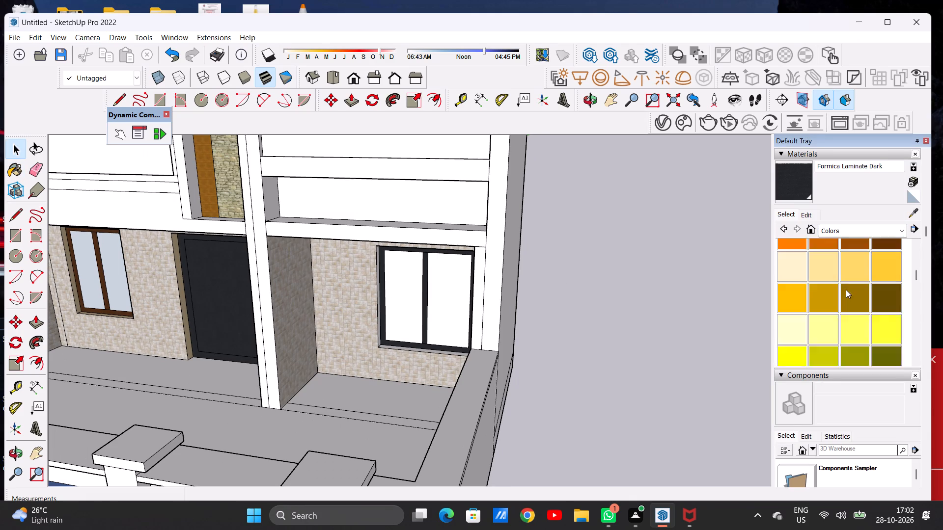
scroll(846, 290, "down", 15)
scroll(851, 284, "up", 4)
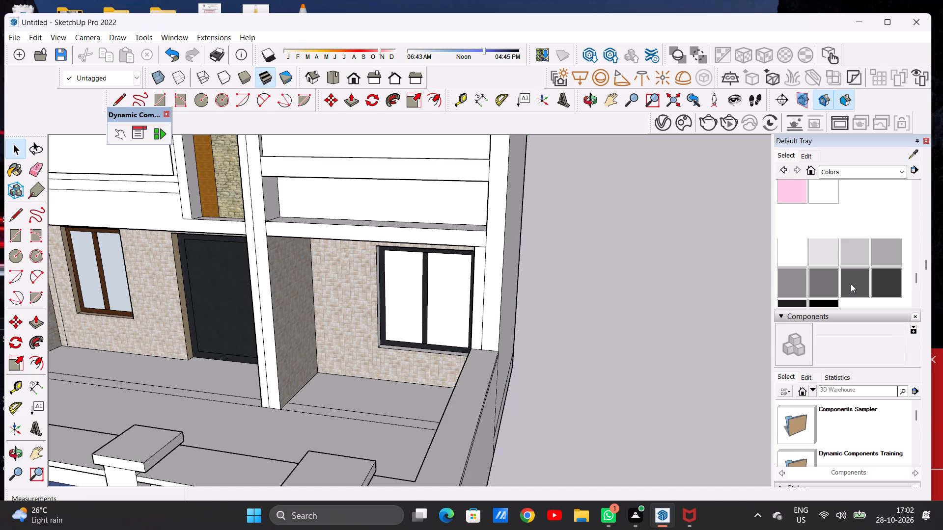
left_click(888, 282)
scroll(426, 269, "up", 9)
scroll(426, 278, "down", 1)
scroll(426, 278, "up", 4)
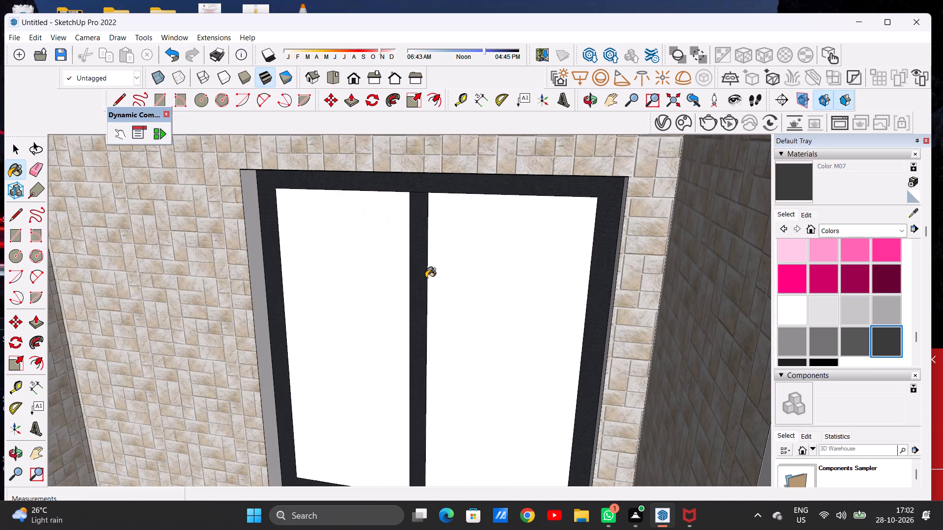
left_click(419, 275)
left_click(463, 182)
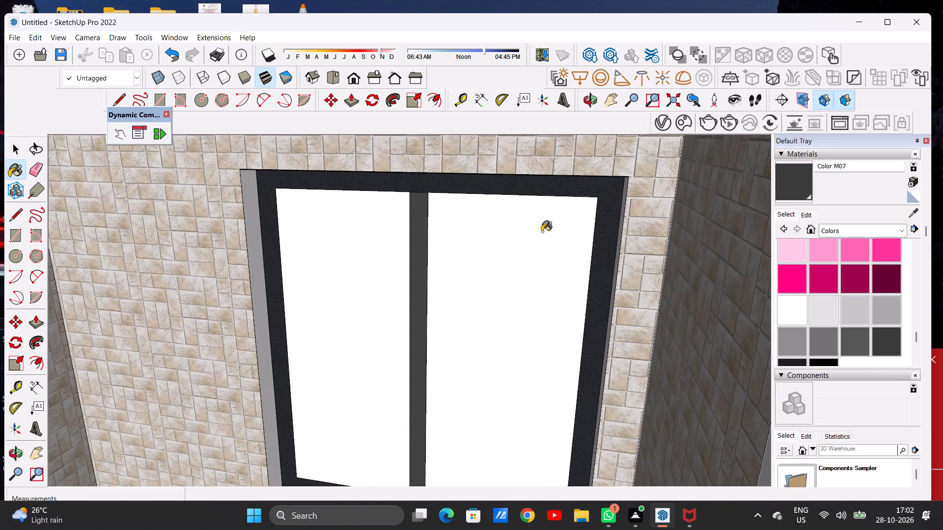
Repaint the mullion and outer frame of the brown-framed ground-floor window beside the main door with Color M07.
scroll(552, 234, "down", 11)
middle_click_drag(474, 261, 493, 227)
scroll(550, 257, "down", 10)
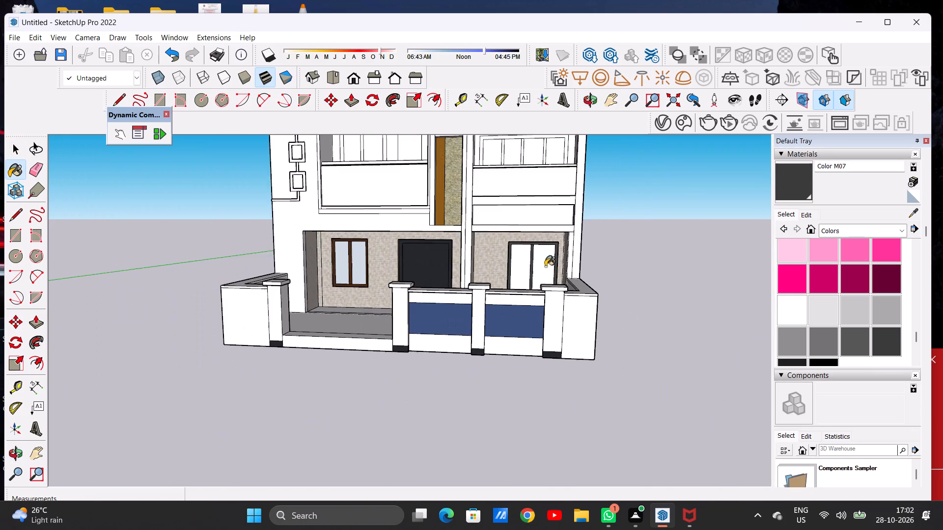
scroll(545, 266, "down", 2)
scroll(395, 264, "up", 19)
scroll(331, 272, "down", 2)
scroll(331, 272, "up", 2)
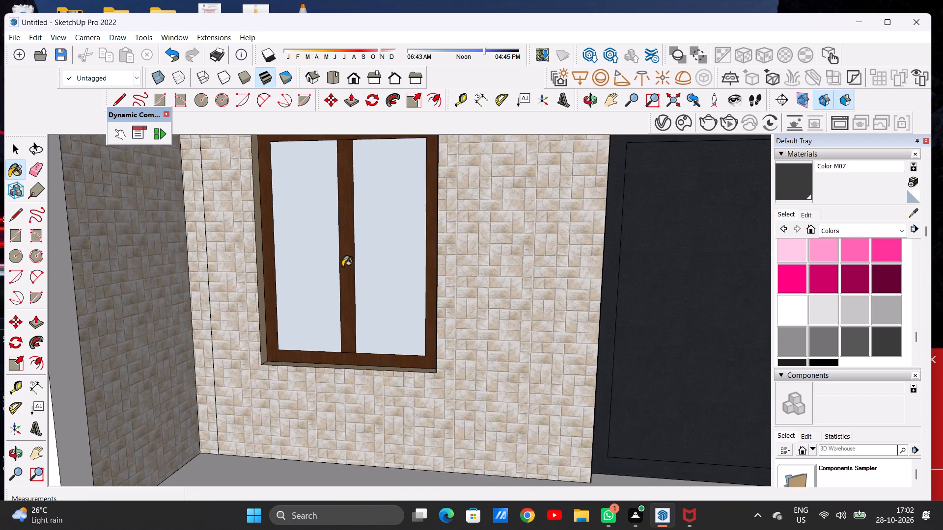
left_click(342, 266)
scroll(352, 266, "up", 7)
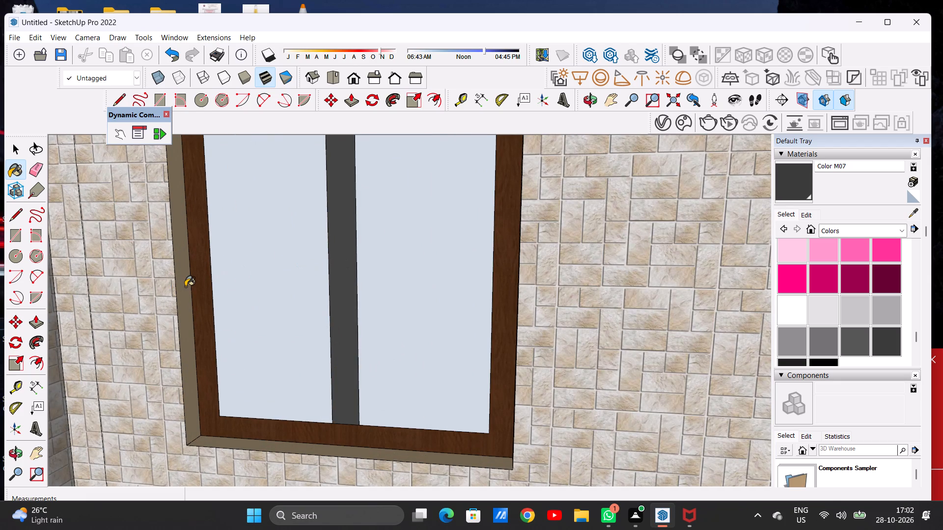
left_click(185, 287)
Examine the two repainted ground-floor window frames against the whole front elevation.
scroll(236, 297, "down", 20)
scroll(236, 297, "down", 4)
scroll(332, 296, "up", 1)
scroll(332, 296, "down", 9)
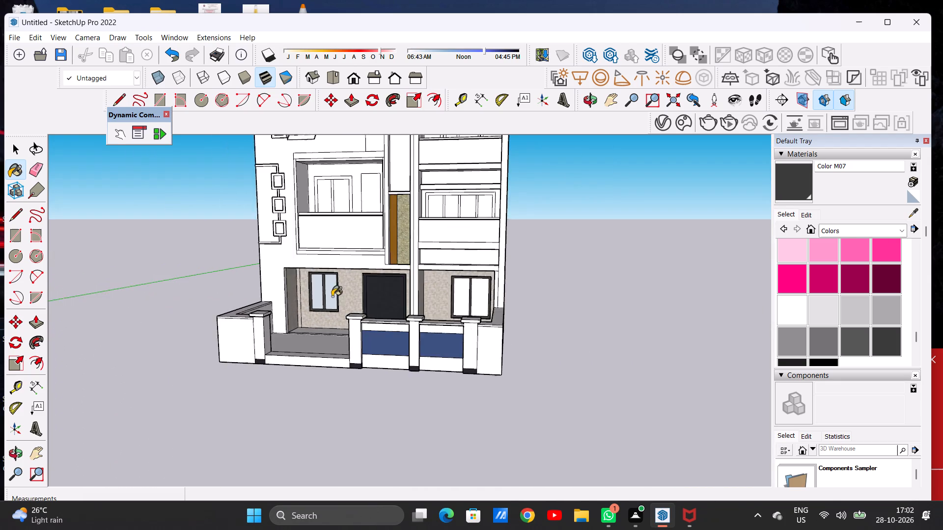
scroll(332, 296, "down", 4)
scroll(417, 299, "down", 2)
scroll(415, 300, "up", 1)
scroll(412, 302, "down", 2)
scroll(411, 303, "up", 2)
Paint both white panes of the right bay's ground-floor window with Translucent Glass Gray from Glass and Mirrors.
middle_click_drag(388, 310, 411, 303)
scroll(423, 292, "up", 7)
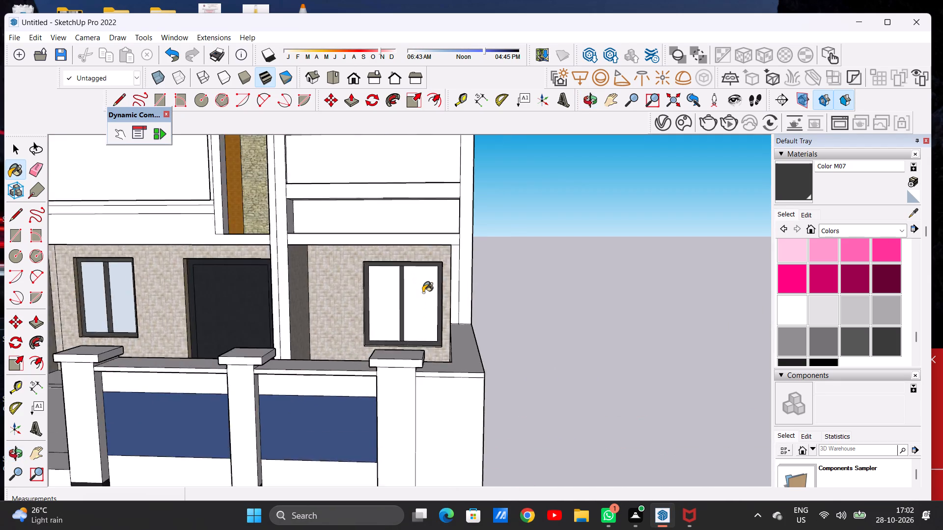
scroll(423, 292, "up", 9)
key("space")
middle_click_drag(405, 305, 411, 305)
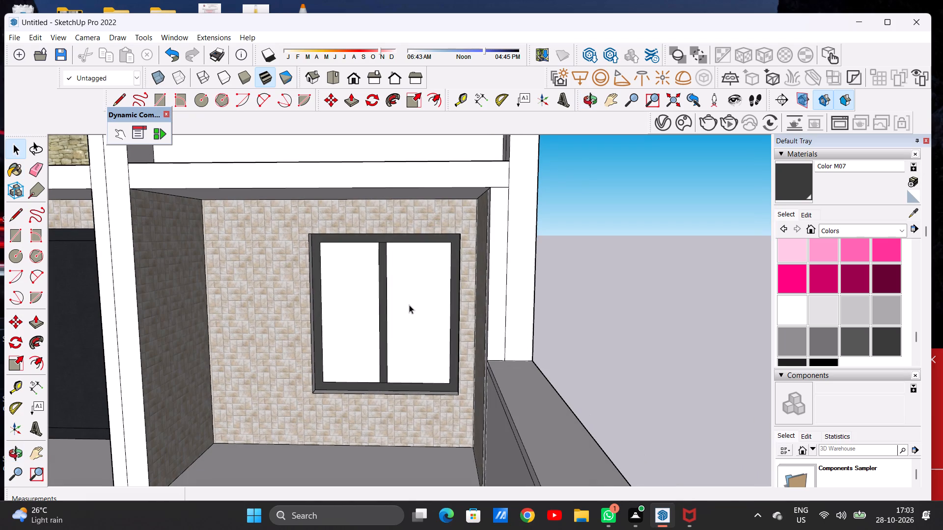
left_click(825, 231)
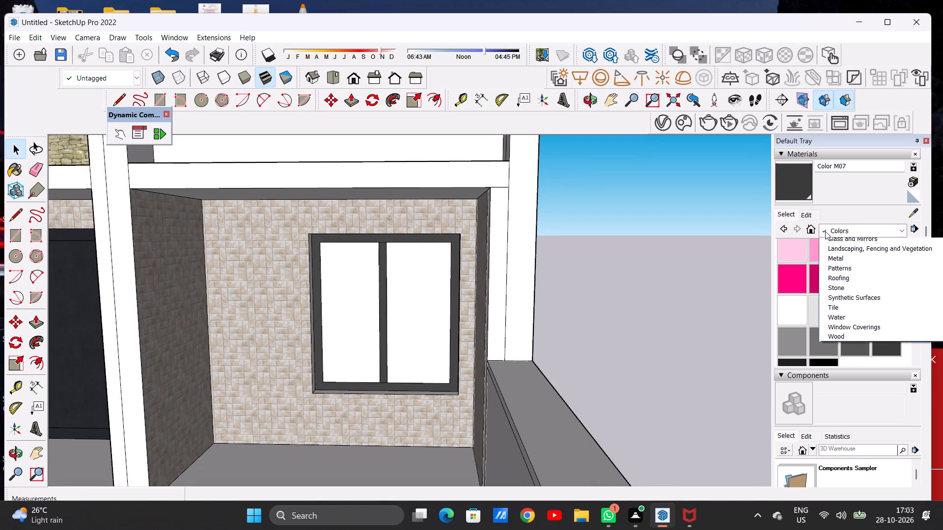
left_click(833, 293)
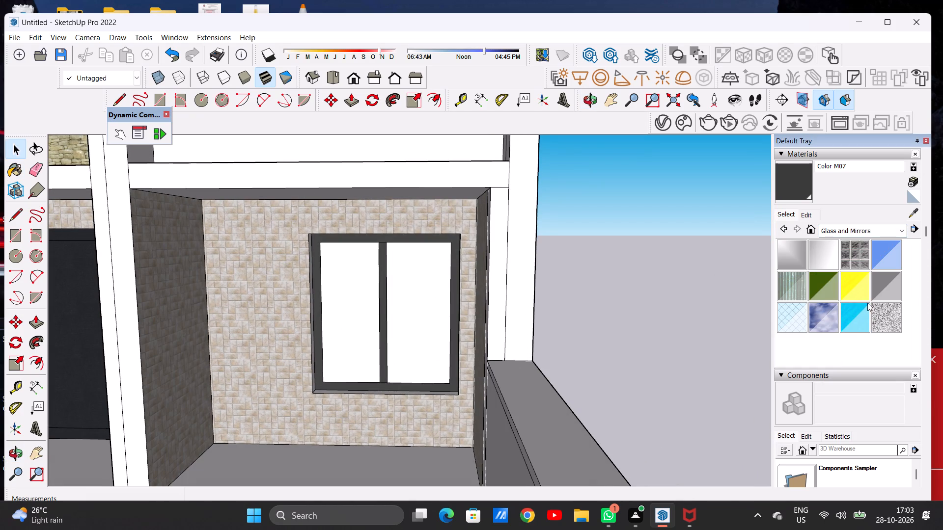
left_click(882, 286)
left_click(361, 311)
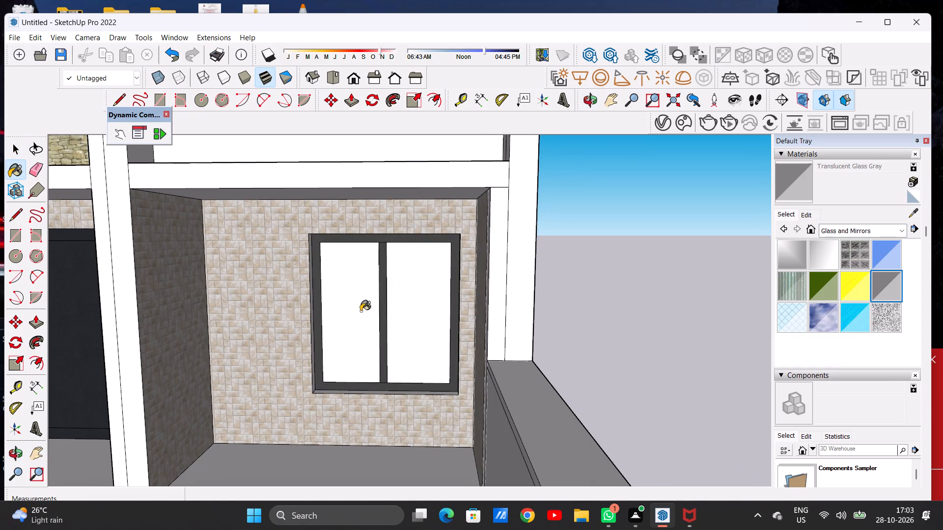
left_click(435, 308)
Examine the glazed ground-floor window up close, the full front elevation, and the unpainted upper-floor balconies and windows.
scroll(414, 310, "up", 3)
scroll(414, 310, "down", 1)
scroll(414, 310, "up", 11)
scroll(444, 305, "down", 2)
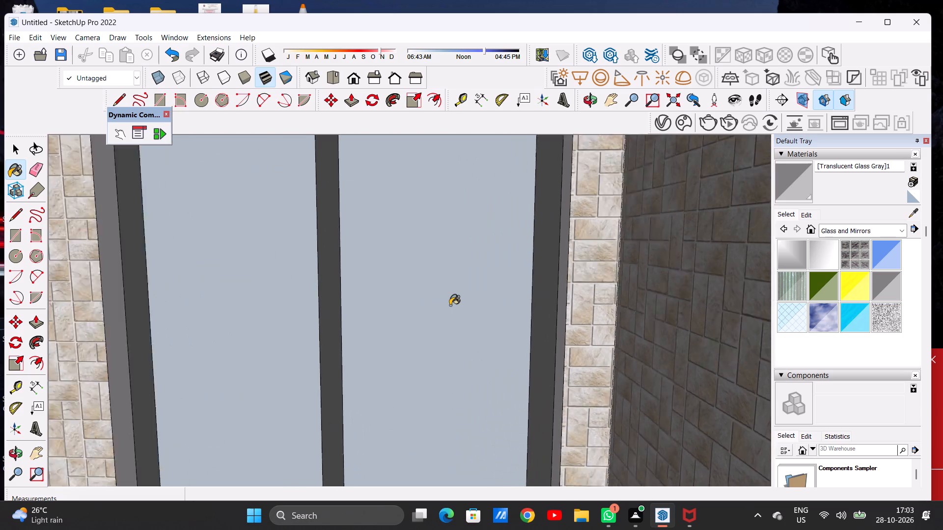
scroll(450, 305, "down", 13)
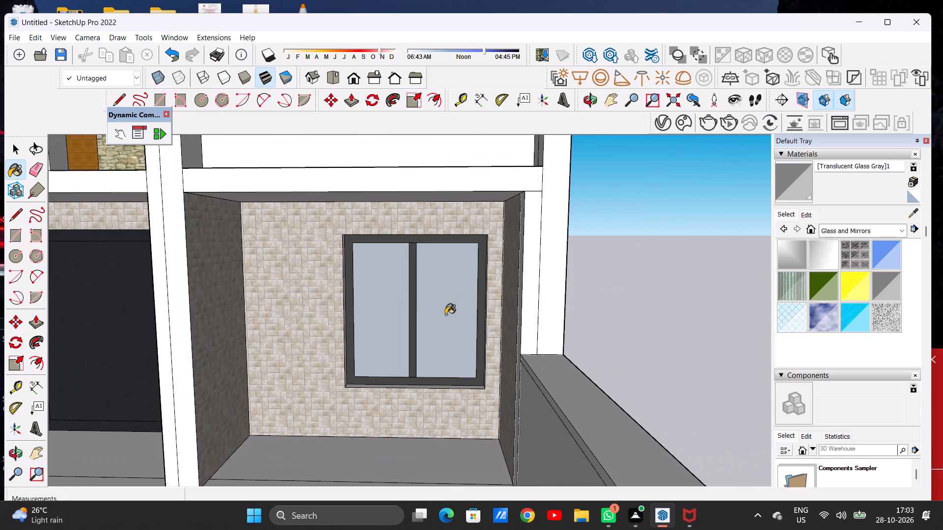
scroll(445, 318, "down", 17)
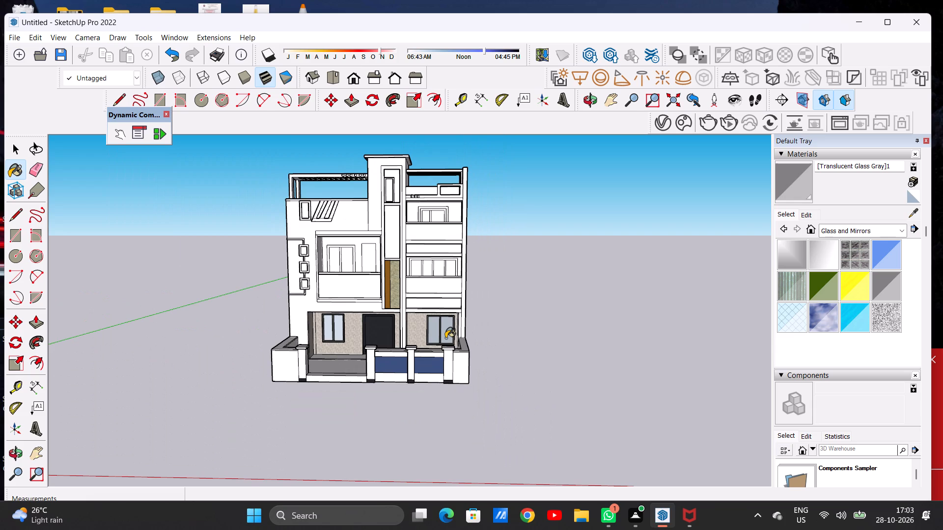
key("space")
scroll(456, 327, "down", 9)
scroll(444, 326, "up", 11)
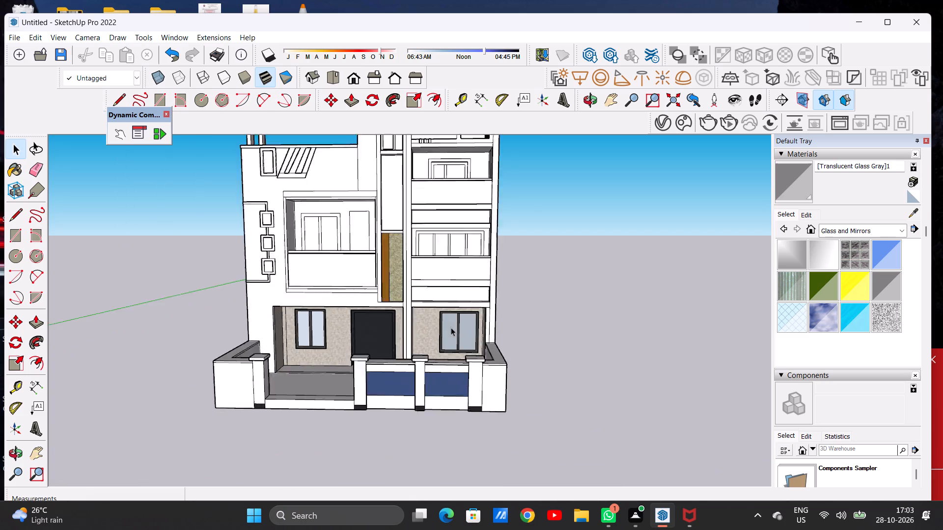
scroll(451, 327, "up", 8)
scroll(359, 326, "down", 16)
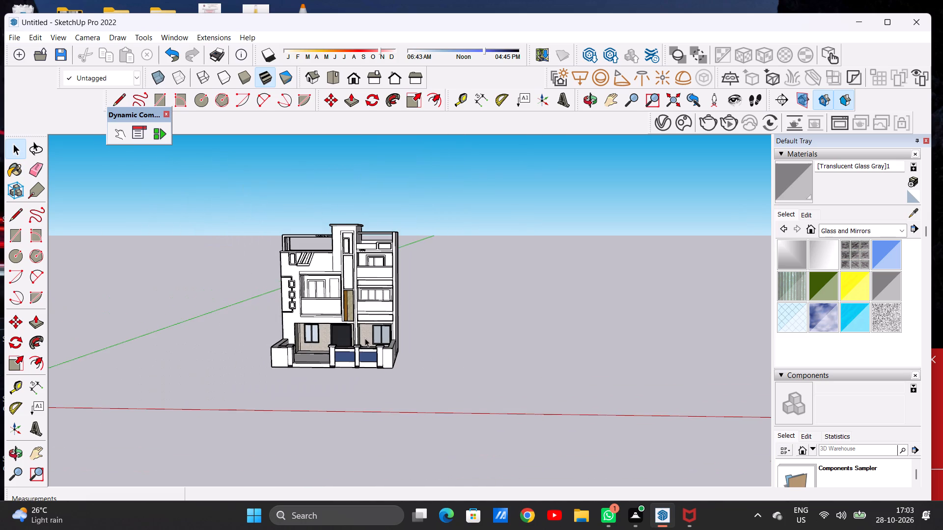
scroll(365, 338, "down", 1)
scroll(383, 301, "down", 1)
scroll(383, 301, "up", 20)
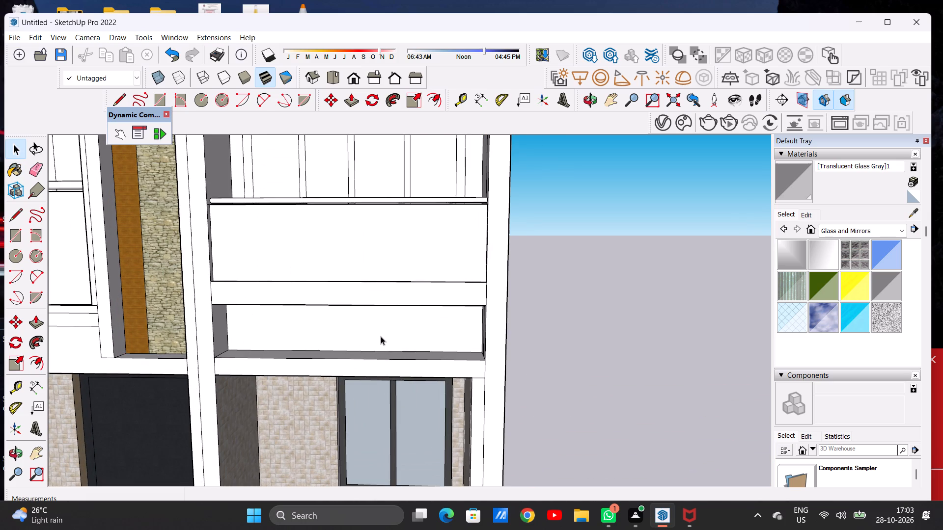
scroll(403, 314, "down", 5)
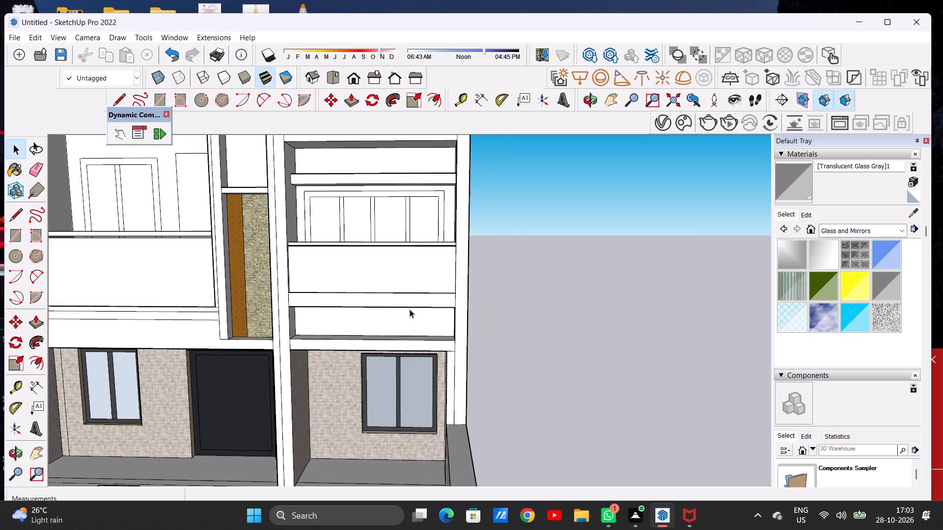
scroll(378, 326, "down", 7)
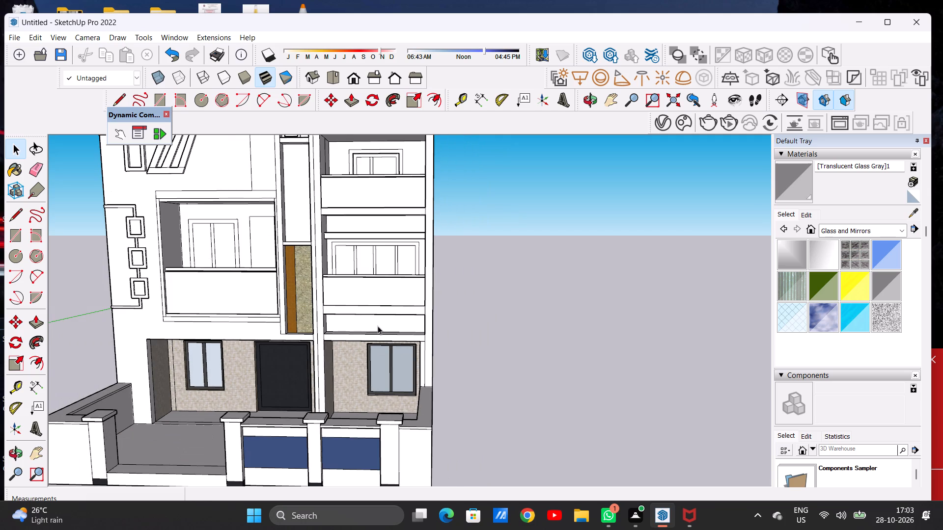
scroll(378, 325, "down", 3)
scroll(382, 264, "up", 10)
scroll(358, 280, "down", 1)
scroll(358, 283, "up", 4)
scroll(372, 268, "down", 6)
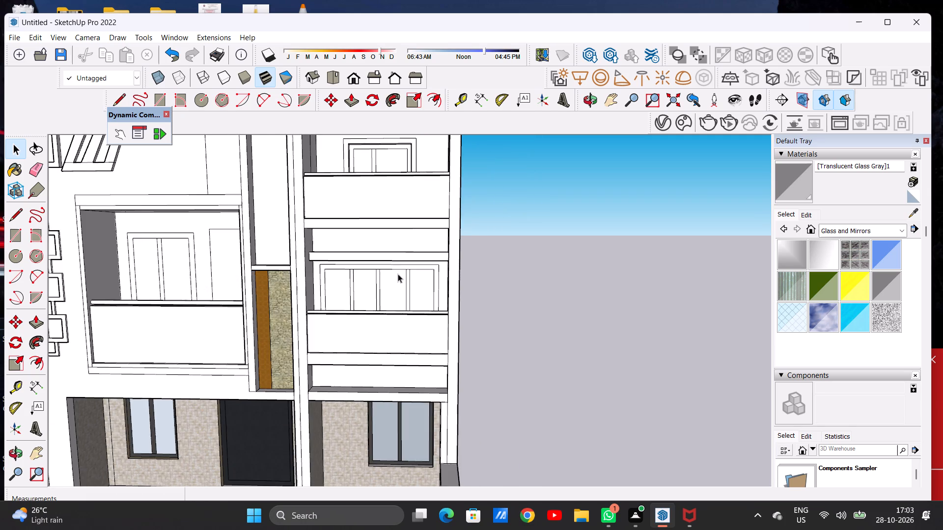
Paint the outer frame of the four-pane window behind the right bay's first-floor balcony with Color M07.
middle_click_drag(398, 277, 406, 285)
scroll(450, 292, "up", 5)
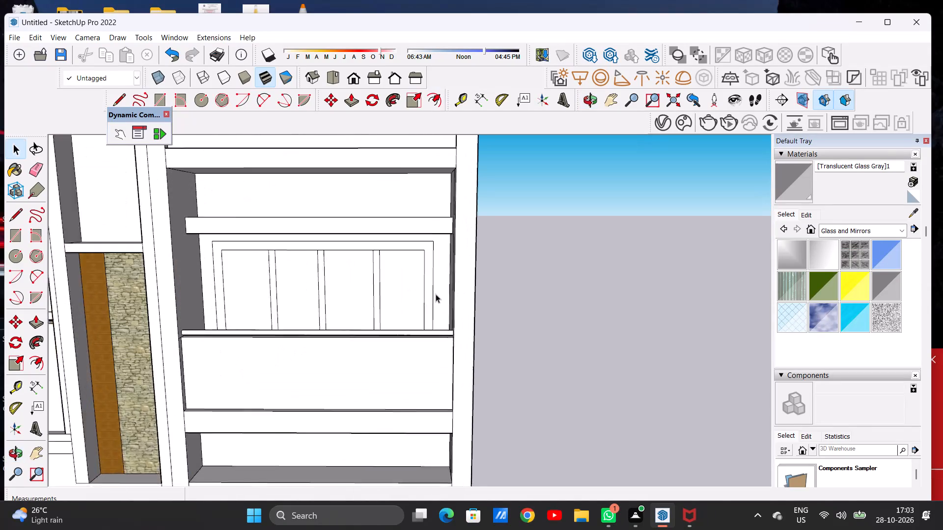
scroll(436, 294, "up", 2)
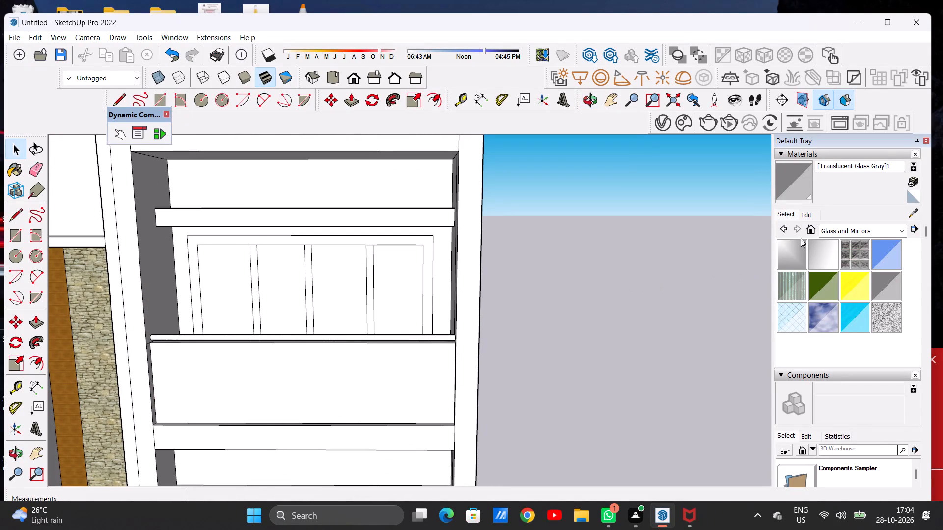
left_click(838, 227)
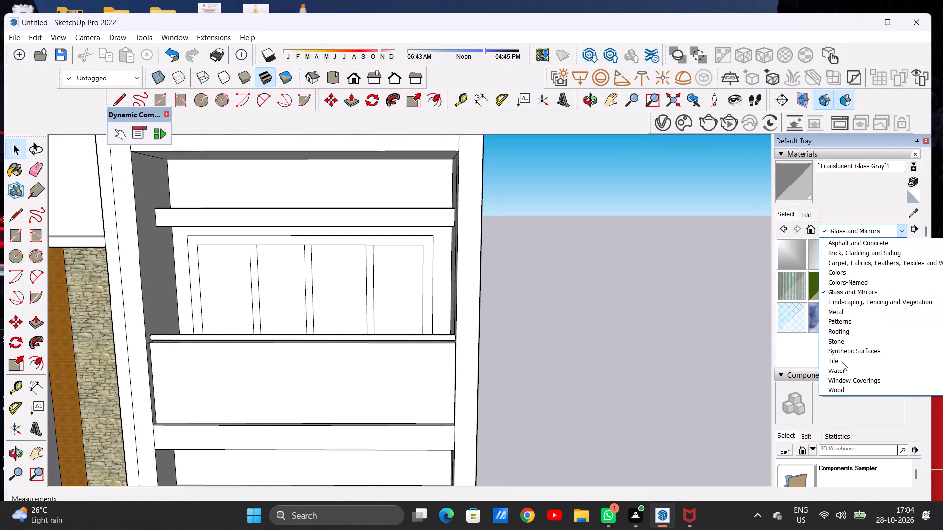
left_click(839, 273)
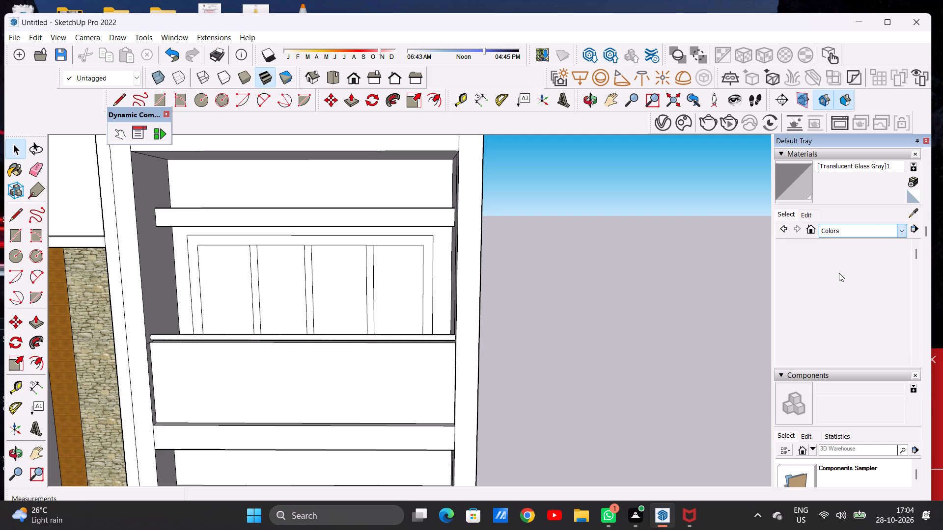
scroll(819, 307, "down", 13)
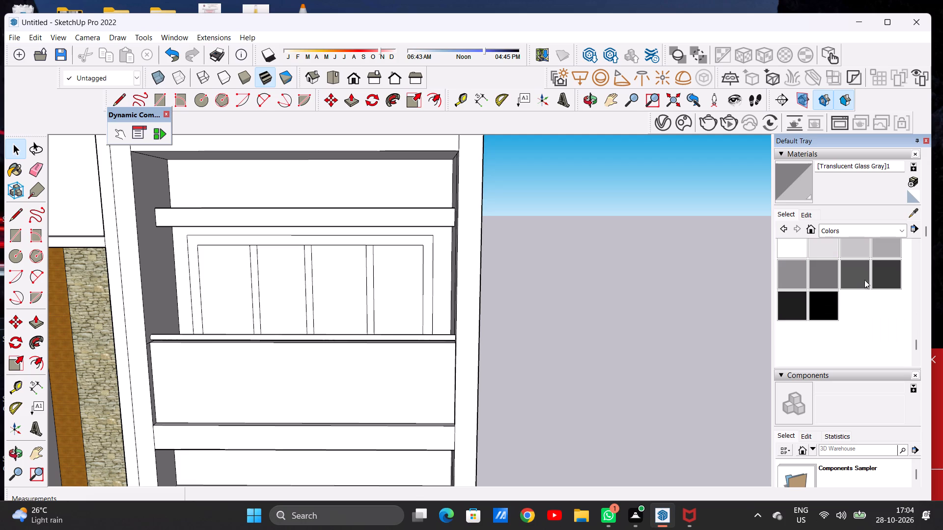
left_click(883, 271)
scroll(212, 297, "up", 5)
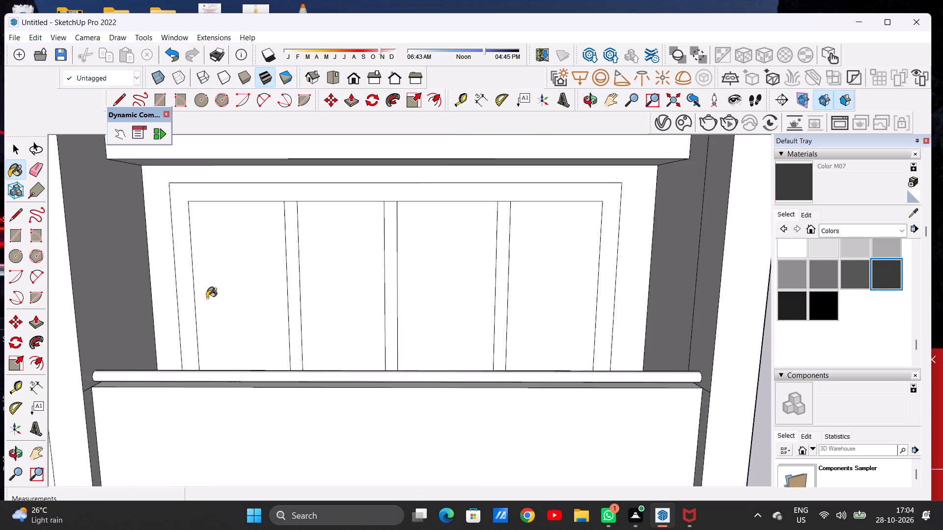
scroll(207, 298, "up", 6)
left_click(183, 298)
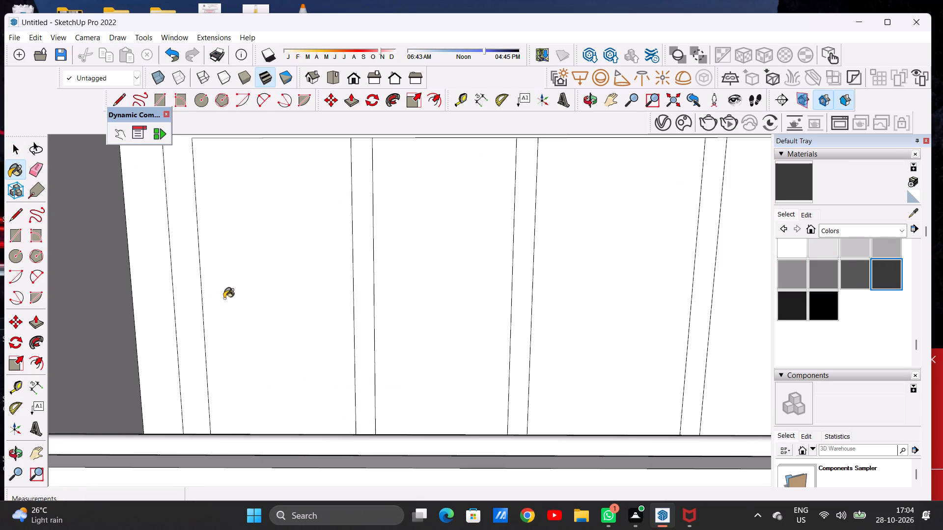
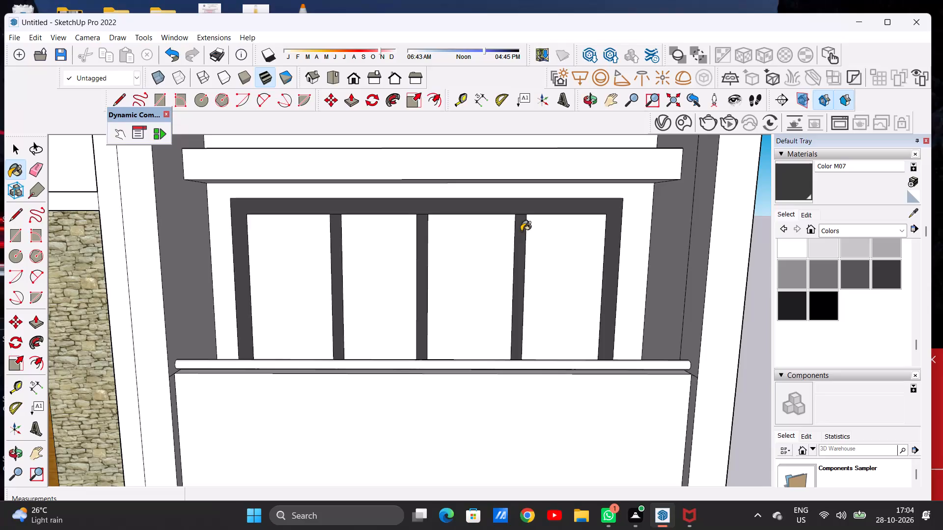
Paint the two outer panes of the first-floor balcony's dark-framed window with Blinds Vertical Pattern from Window Coverings.
scroll(495, 255, "down", 2)
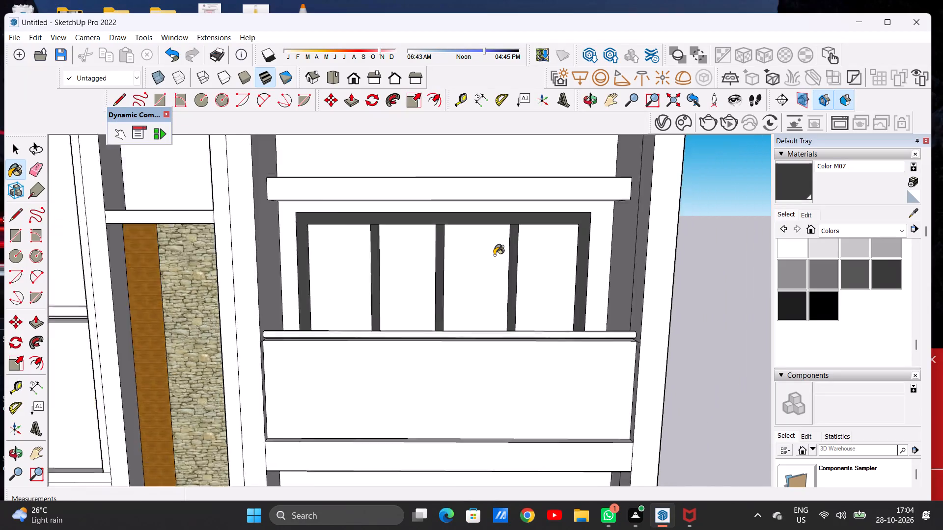
scroll(494, 255, "down", 18)
scroll(488, 259, "up", 8)
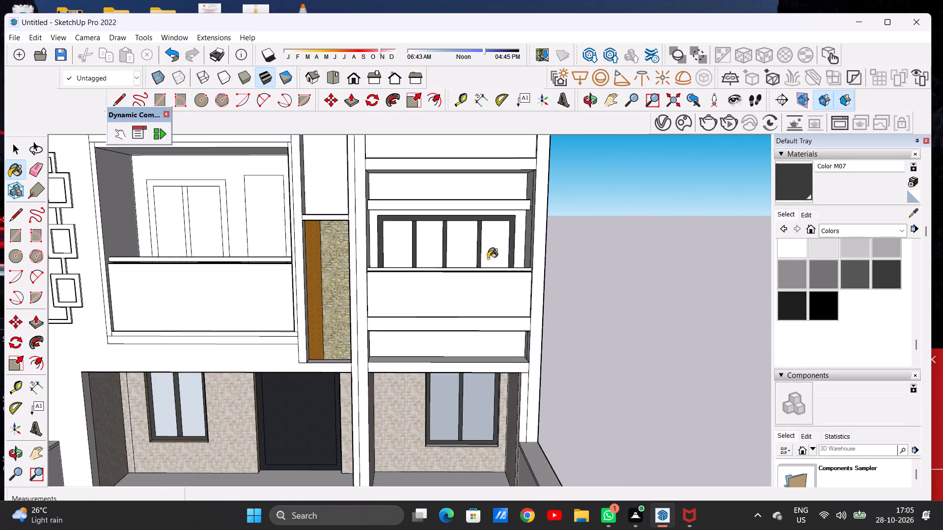
scroll(488, 264, "up", 6)
middle_click_drag(483, 257, 477, 249)
key("space")
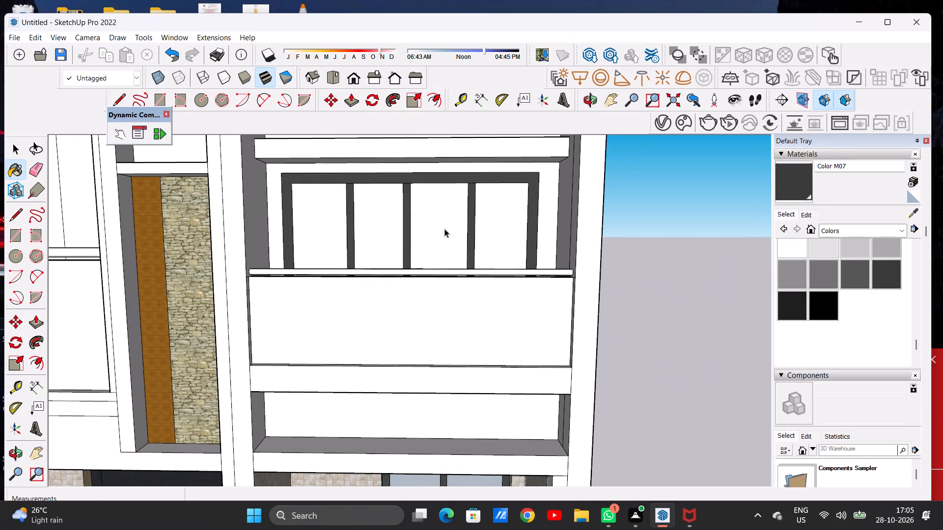
key("l")
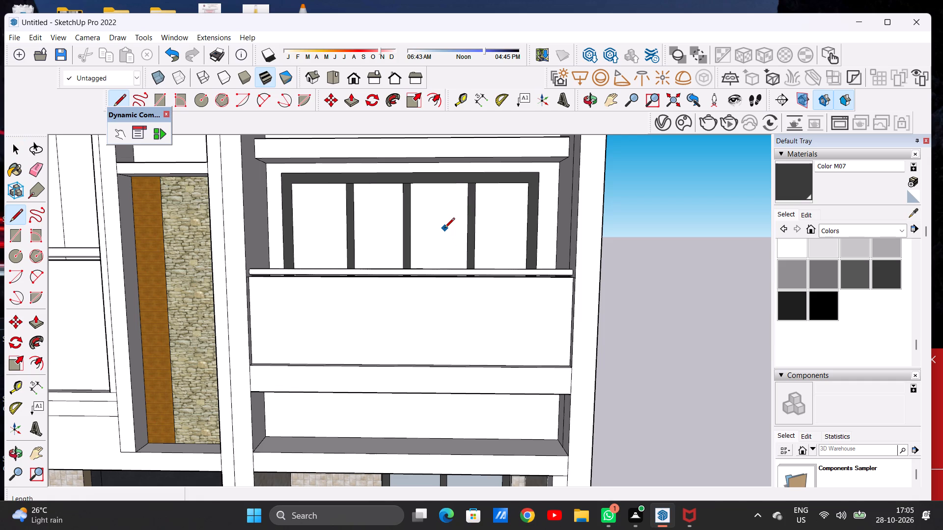
key("space")
left_click(832, 229)
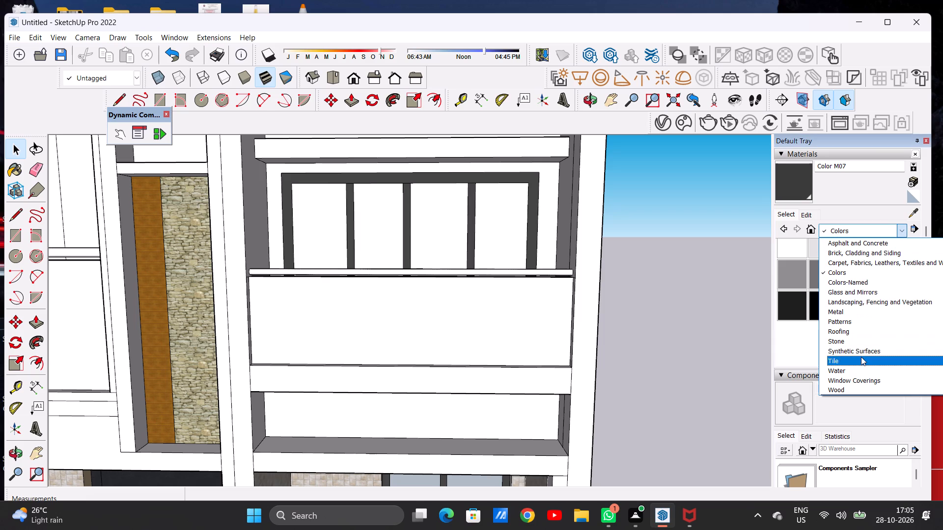
left_click(862, 377)
left_click(890, 259)
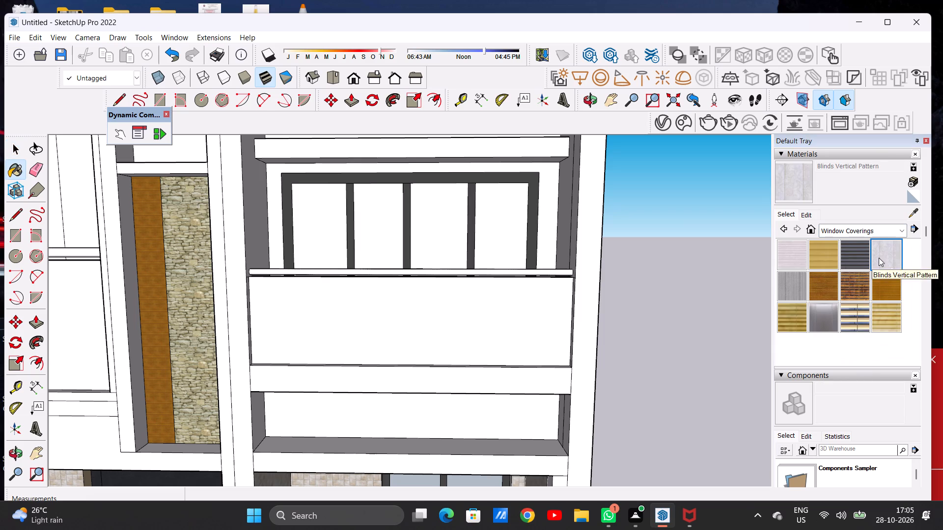
scroll(344, 238, "up", 4)
left_click(330, 239)
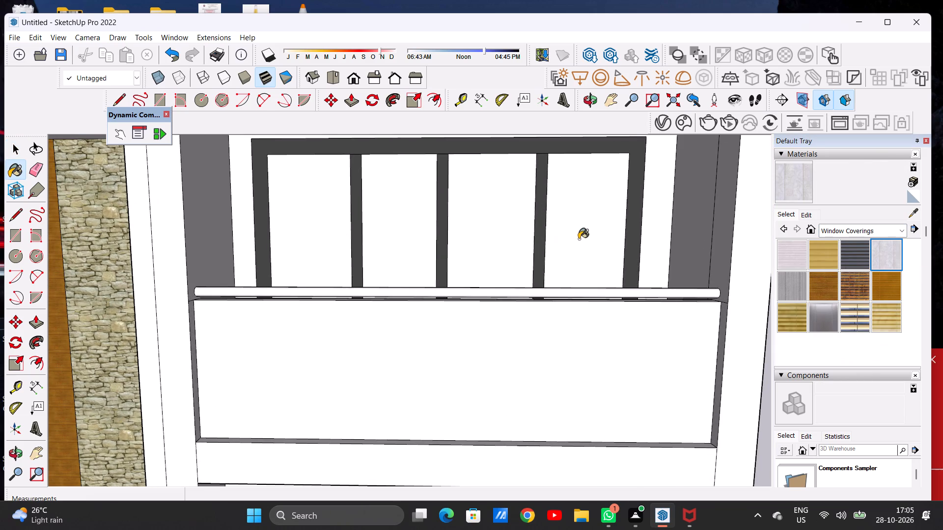
left_click(579, 239)
scroll(496, 234, "down", 6)
middle_click_drag(480, 232, 430, 282)
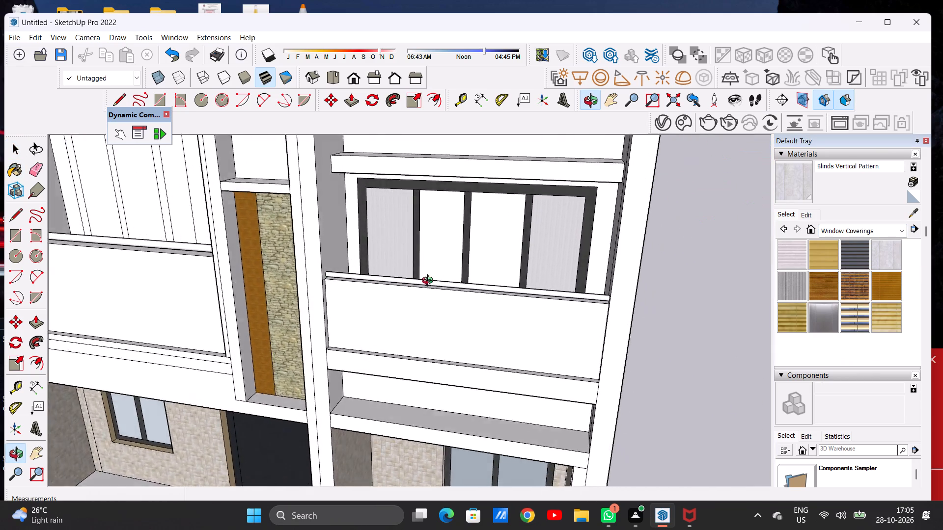
middle_click_drag(430, 282, 455, 247)
Adjust the colour lightness of the Blinds Vertical Pattern material on the outer window panes.
left_click(804, 219)
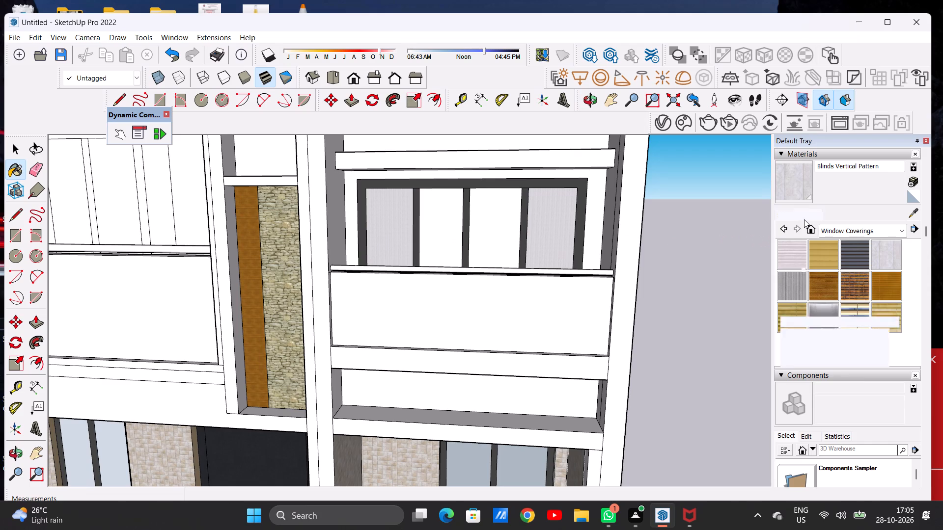
left_click(836, 256)
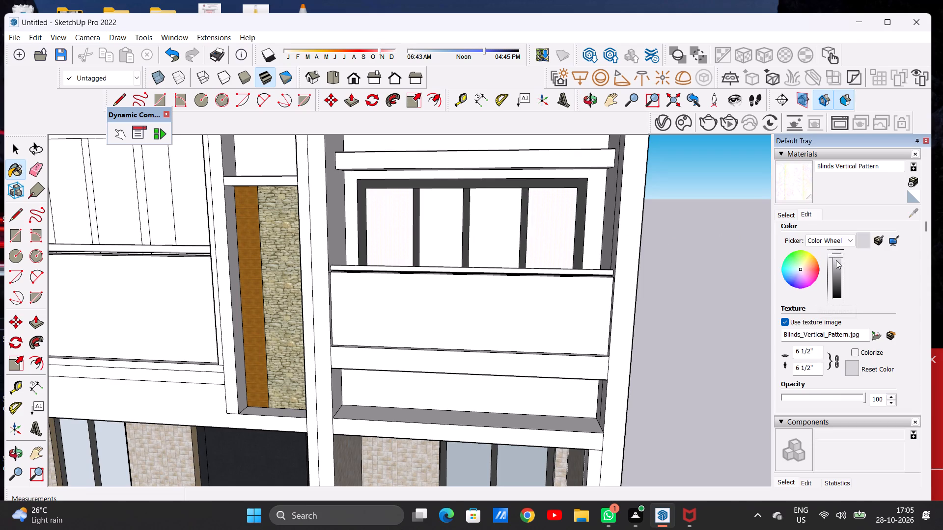
left_click(836, 260)
scroll(491, 255, "down", 6)
scroll(493, 253, "up", 1)
scroll(494, 252, "down", 2)
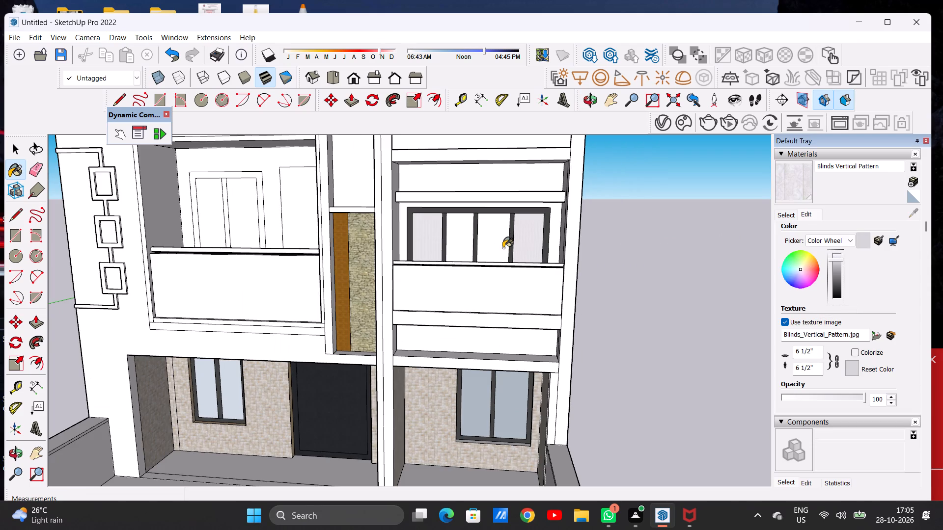
scroll(474, 242, "up", 7)
scroll(474, 242, "down", 1)
scroll(412, 241, "up", 15)
scroll(393, 242, "down", 5)
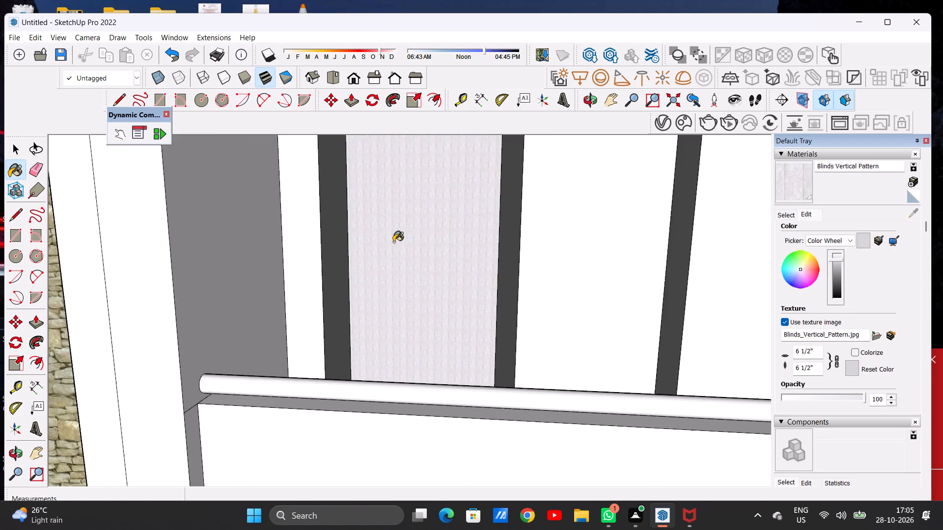
scroll(411, 232, "down", 10)
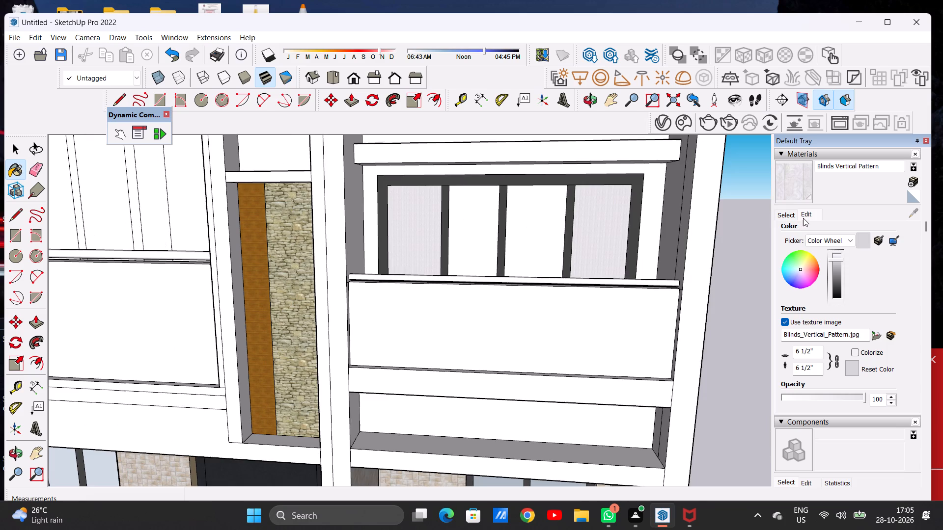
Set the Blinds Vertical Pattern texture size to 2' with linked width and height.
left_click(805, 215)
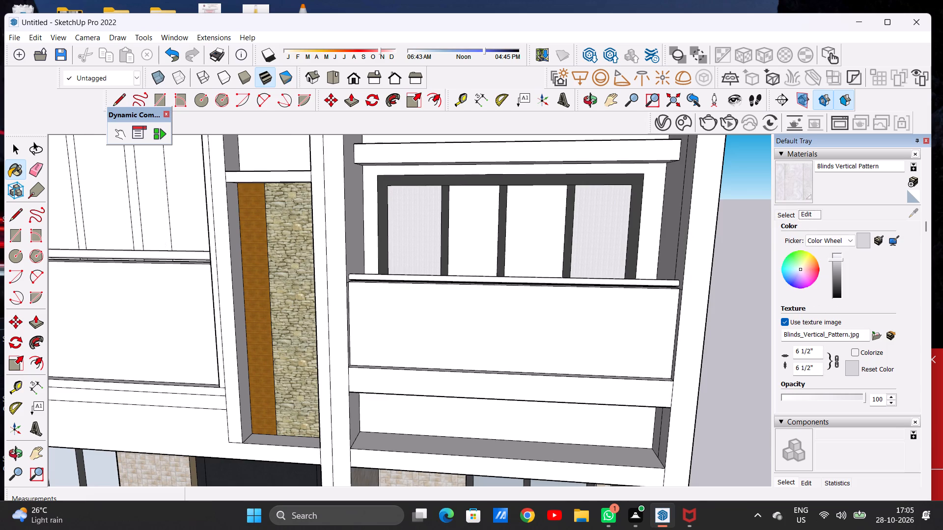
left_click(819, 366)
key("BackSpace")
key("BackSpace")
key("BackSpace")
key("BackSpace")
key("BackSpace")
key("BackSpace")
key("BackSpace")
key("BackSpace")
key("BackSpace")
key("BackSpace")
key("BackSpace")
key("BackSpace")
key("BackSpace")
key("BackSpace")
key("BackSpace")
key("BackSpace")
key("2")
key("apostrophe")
Set the Blinds Vertical Pattern texture size to 1' with linked width and height.
key("BackSpace")
key("BackSpace")
key("BackSpace")
key("1")
key("apostrophe")
key("Return")
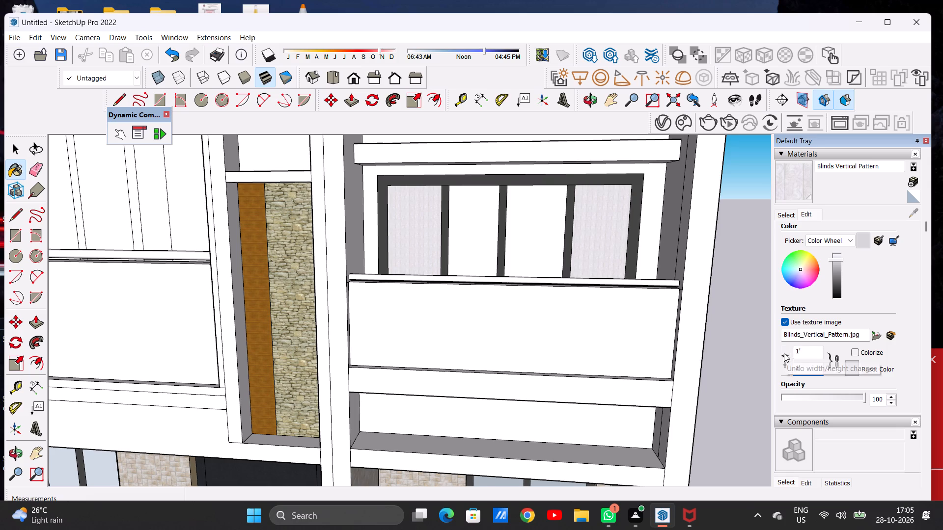
scroll(731, 360, "down", 7)
scroll(548, 305, "up", 2)
scroll(548, 305, "down", 1)
scroll(548, 305, "up", 5)
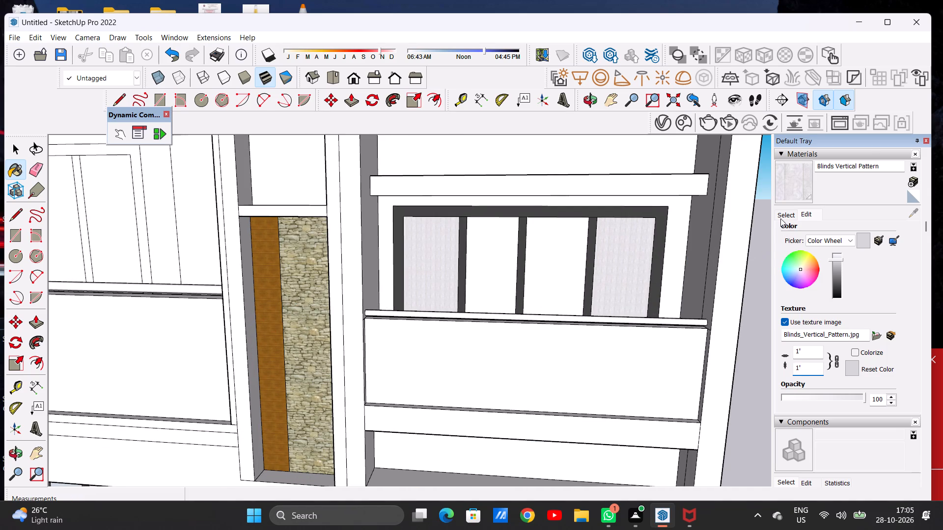
Paint the two middle panes of the same balcony window with Translucent Glass Gray from Glass and Mirrors.
left_click(781, 213)
left_click(860, 232)
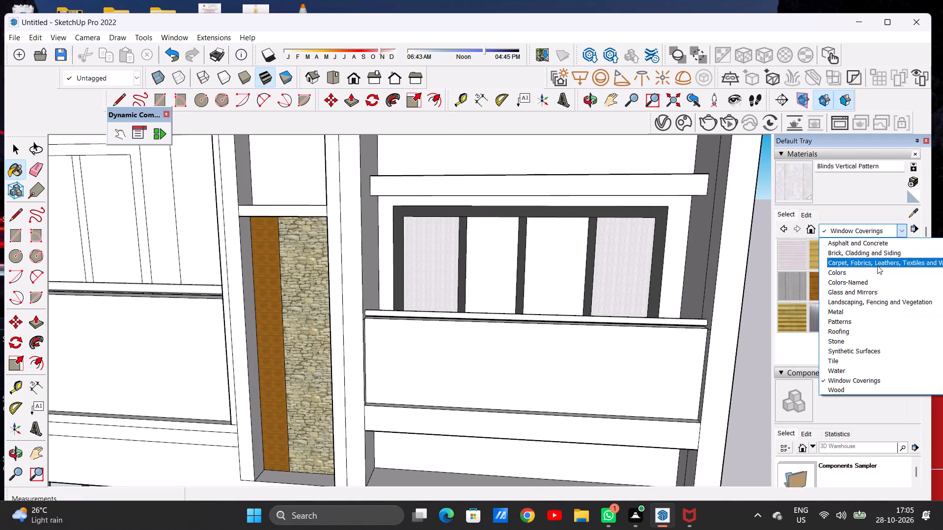
left_click(871, 290)
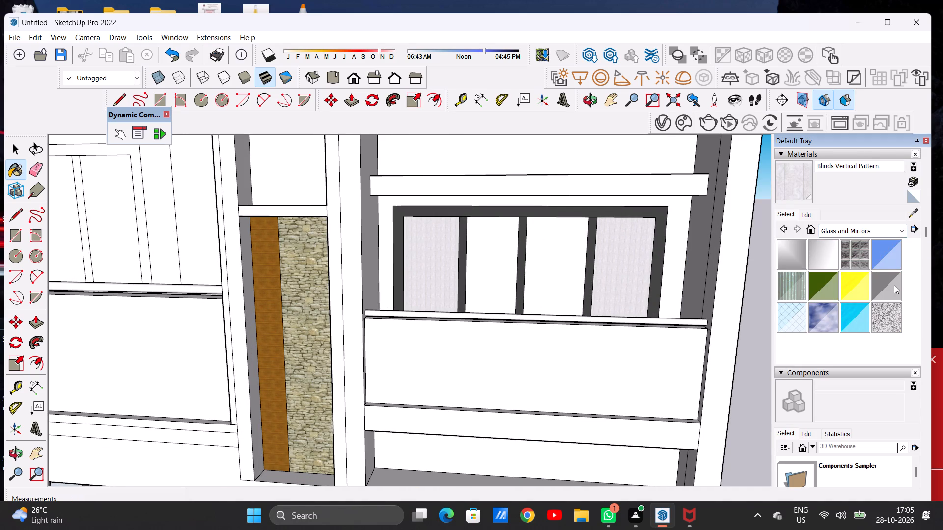
left_click(894, 287)
left_click(504, 277)
left_click(555, 276)
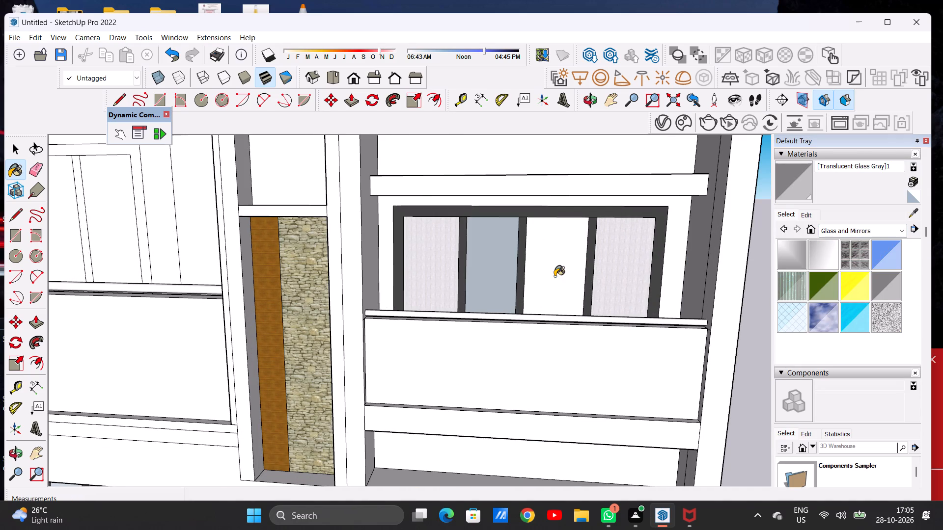
Examine the painted balcony window within the whole front elevation, and the unpainted opening on the top-floor balcony.
scroll(554, 288, "down", 4)
scroll(554, 291, "up", 1)
scroll(554, 291, "down", 8)
middle_click_drag(493, 308, 510, 293)
scroll(454, 312, "down", 7)
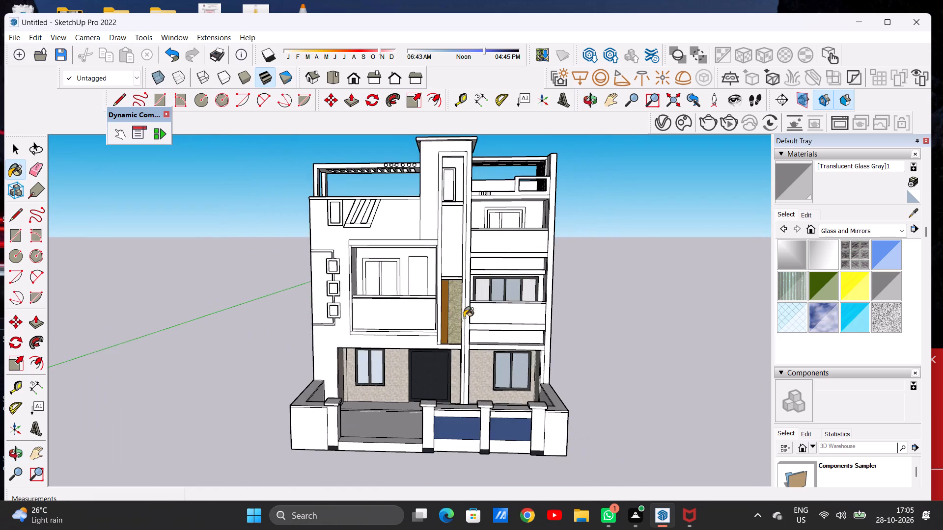
scroll(502, 300, "up", 13)
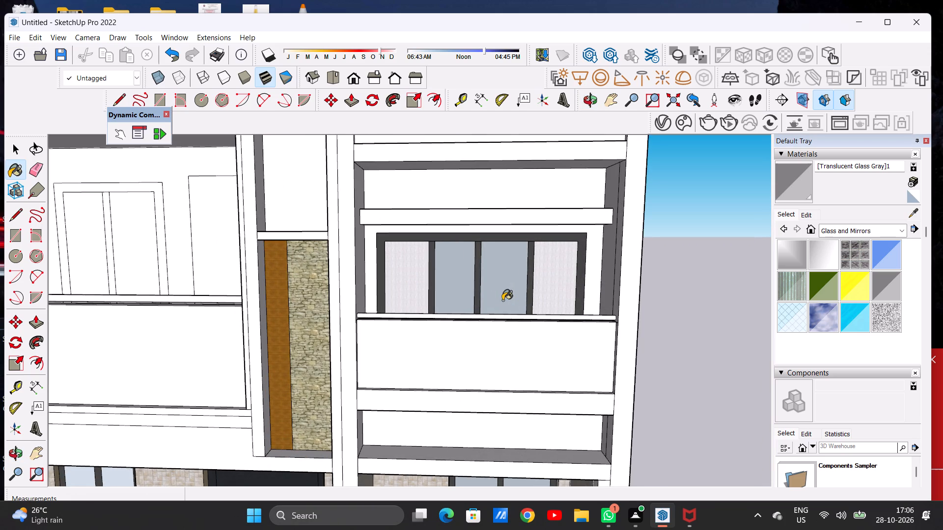
key("space")
scroll(497, 291, "down", 3)
scroll(495, 291, "up", 1)
scroll(495, 290, "down", 4)
middle_click_drag(494, 290, 477, 352)
scroll(479, 329, "down", 2)
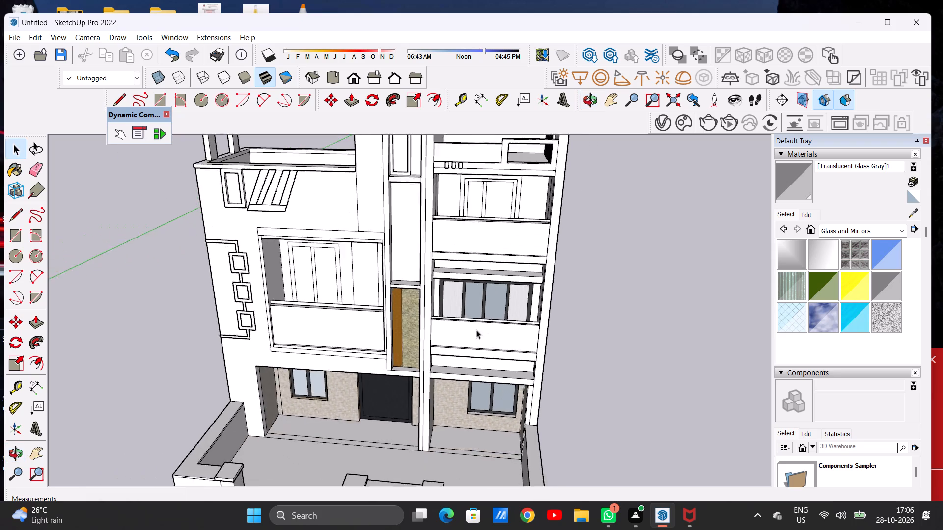
scroll(476, 330, "down", 3)
scroll(409, 316, "down", 7)
middle_click_drag(431, 323, 434, 277)
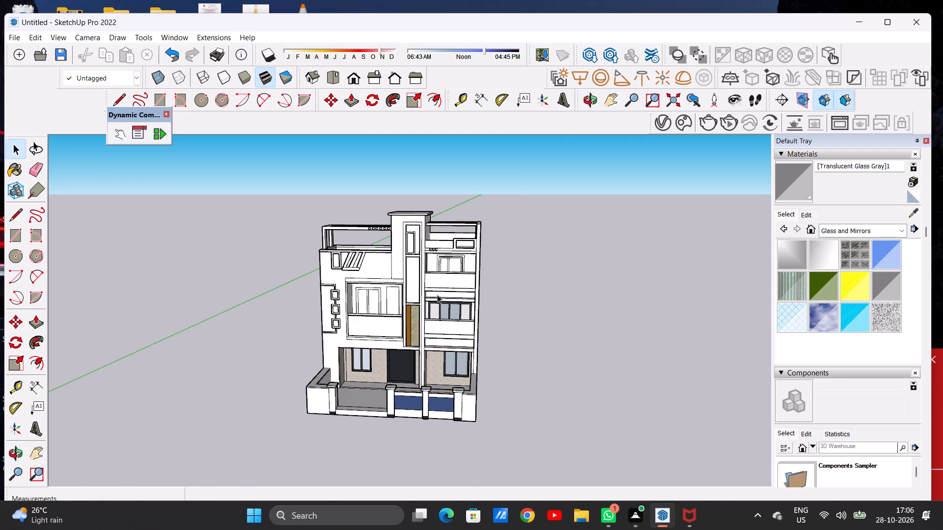
scroll(438, 297, "up", 20)
scroll(438, 297, "up", 18)
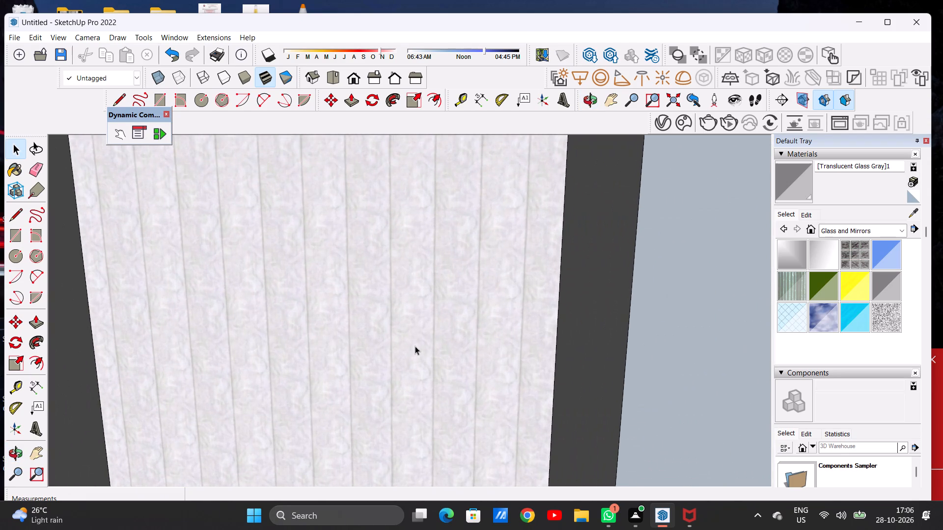
scroll(420, 341, "down", 20)
scroll(420, 341, "down", 18)
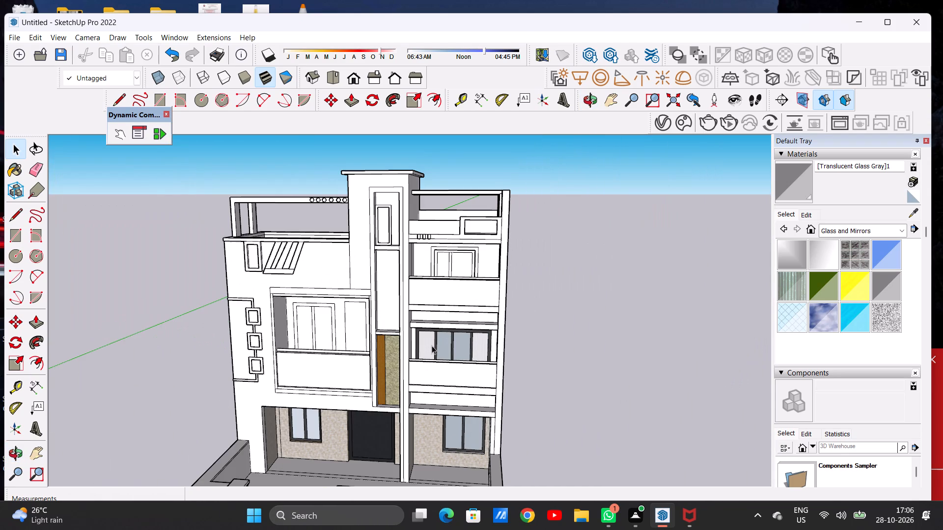
scroll(432, 345, "down", 6)
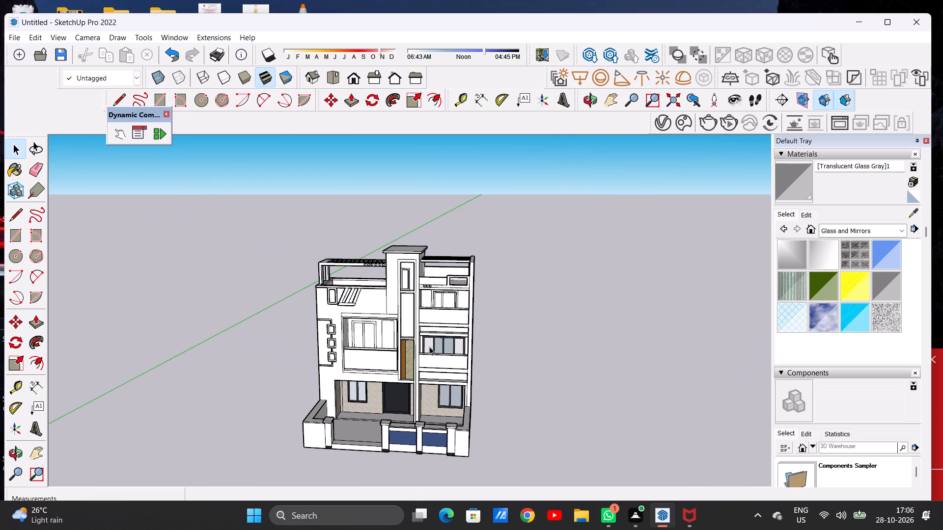
scroll(429, 346, "up", 4)
scroll(429, 346, "down", 1)
scroll(429, 347, "up", 8)
middle_click_drag(441, 353, 462, 327)
scroll(428, 328, "down", 8)
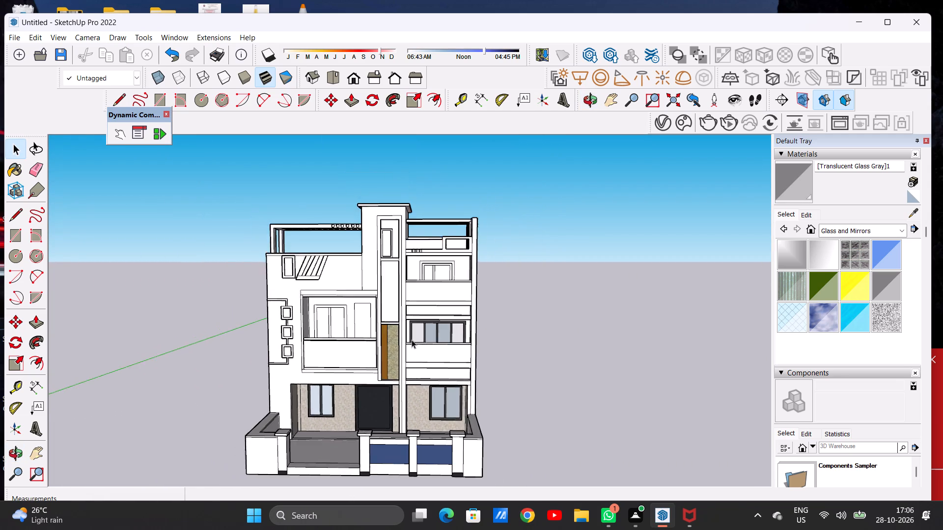
scroll(417, 341, "down", 12)
scroll(433, 321, "up", 10)
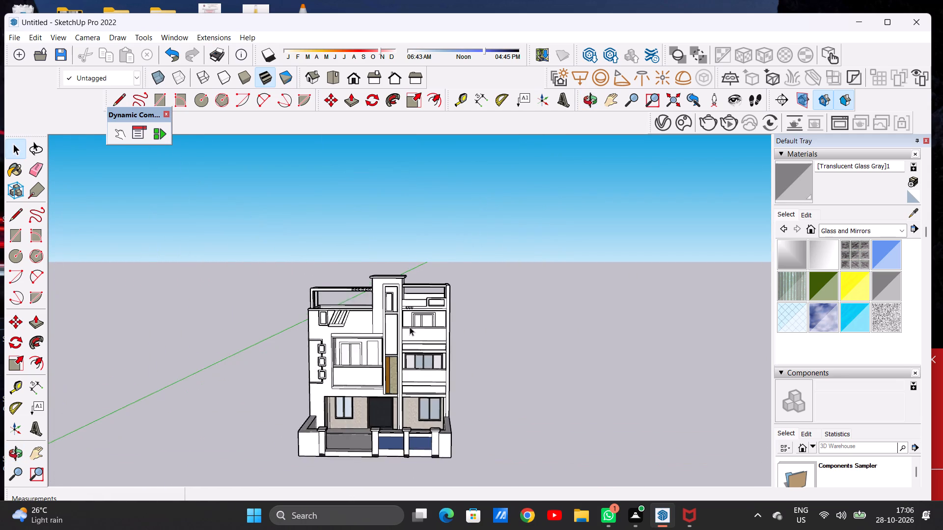
scroll(410, 327, "up", 14)
scroll(439, 323, "down", 1)
scroll(439, 323, "up", 5)
middle_click_drag(450, 318, 445, 337)
scroll(461, 331, "up", 2)
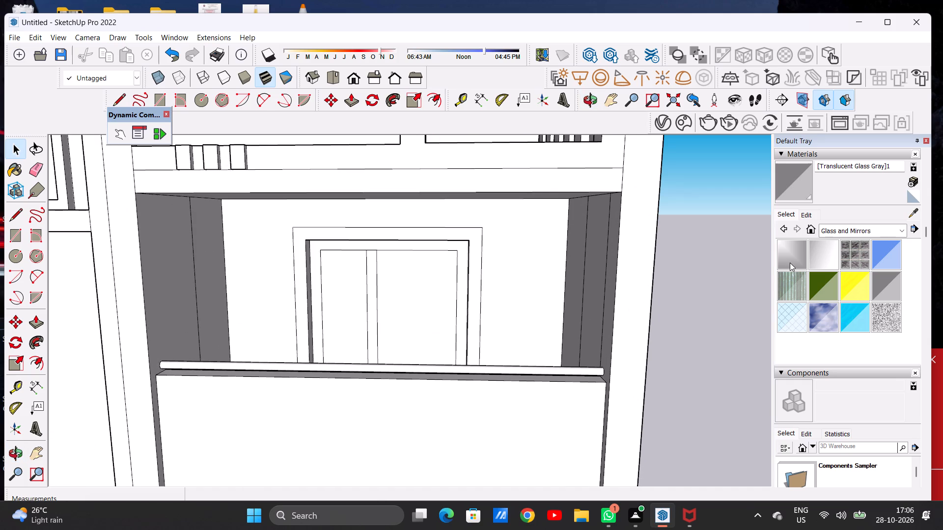
Paint the frame and the vertical mullion of the top-floor balcony window with Color M07 from Colors.
left_click(834, 233)
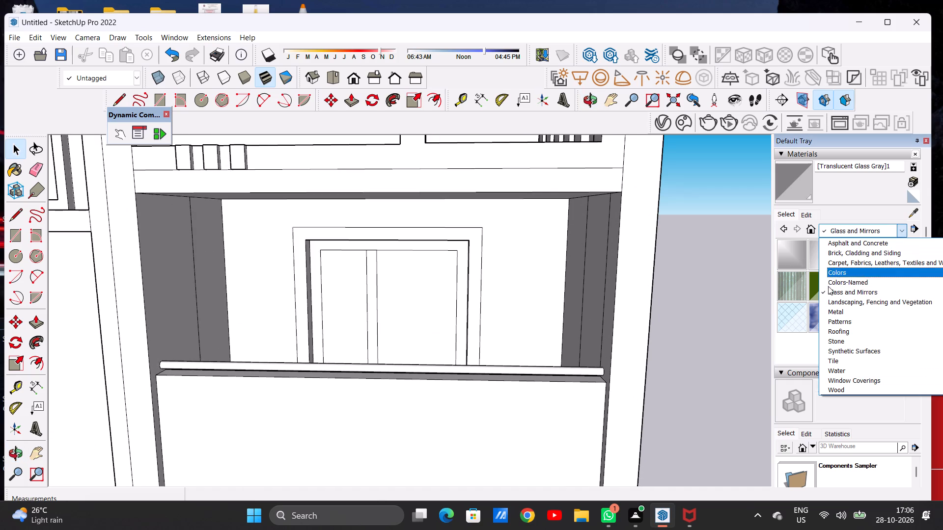
left_click(836, 275)
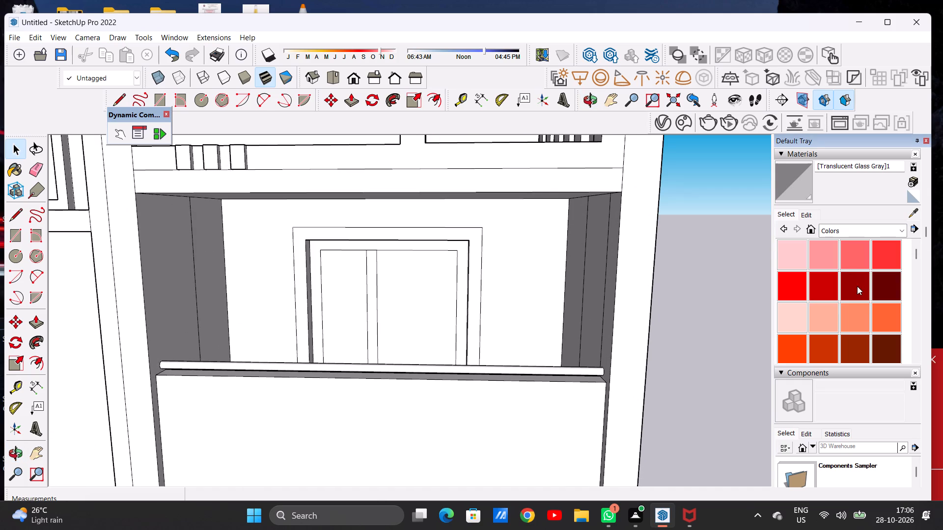
scroll(857, 286, "down", 5)
scroll(857, 286, "up", 1)
scroll(857, 286, "down", 5)
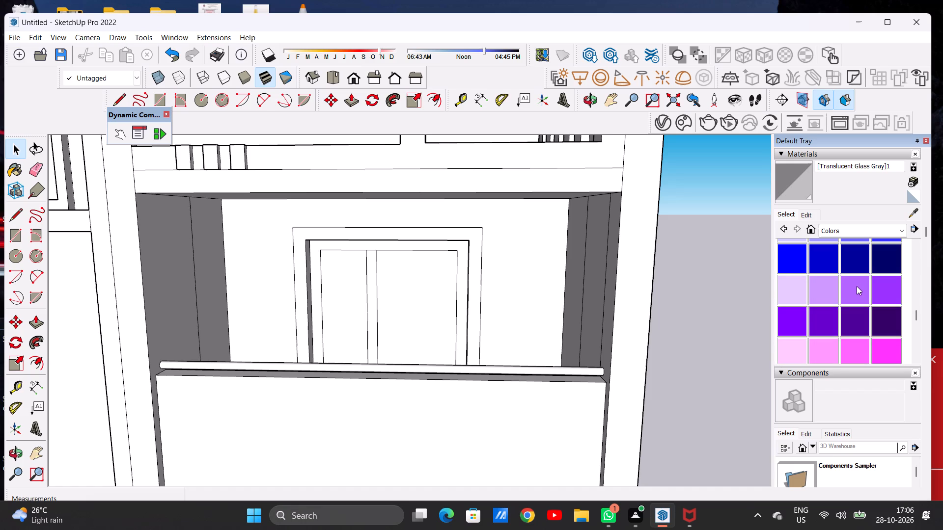
scroll(857, 286, "down", 4)
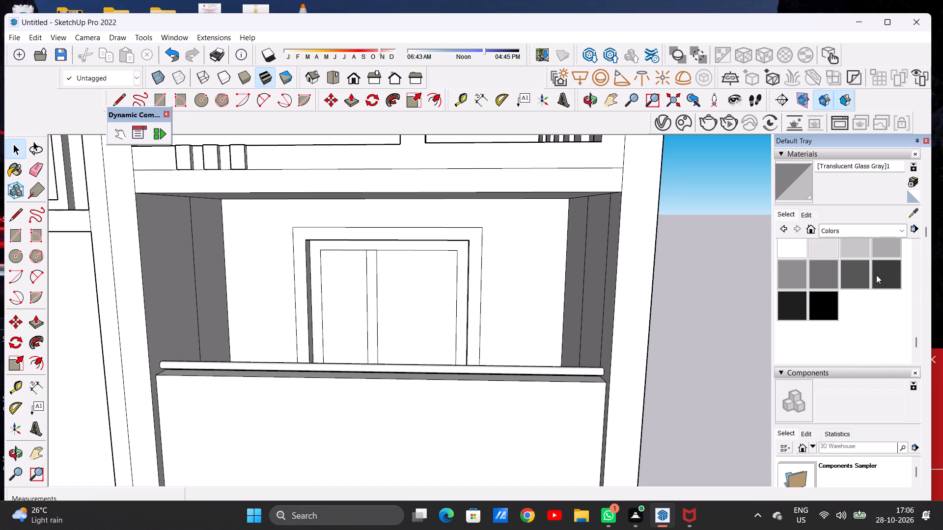
left_click(881, 272)
left_click(463, 251)
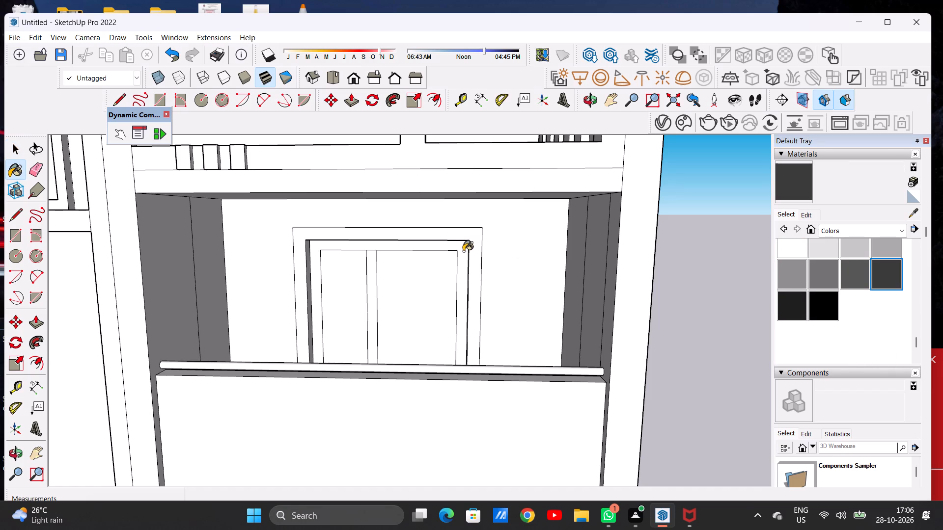
scroll(377, 277, "up", 7)
left_click(373, 277)
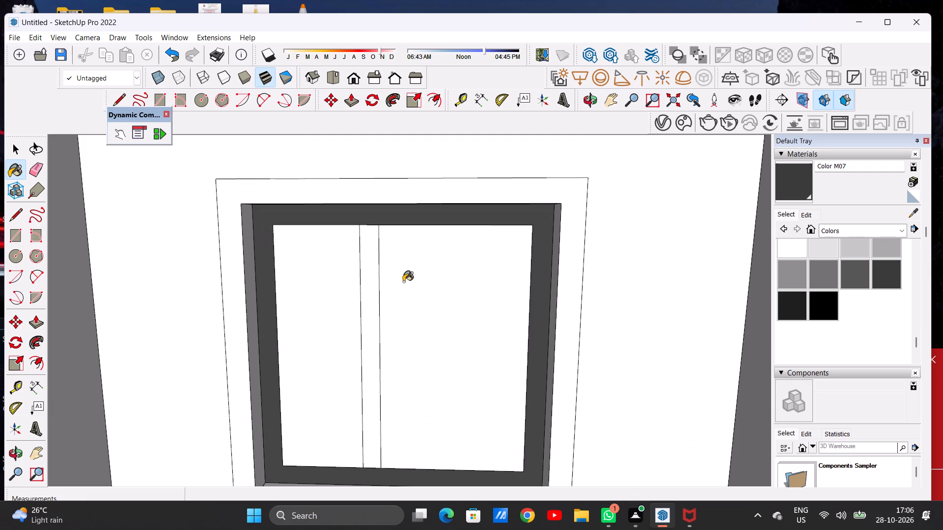
key("space")
Draw a vertical line about 12' long across the wider pane of the top-floor balcony window, splitting off a narrow outer strip.
scroll(511, 279, "down", 8)
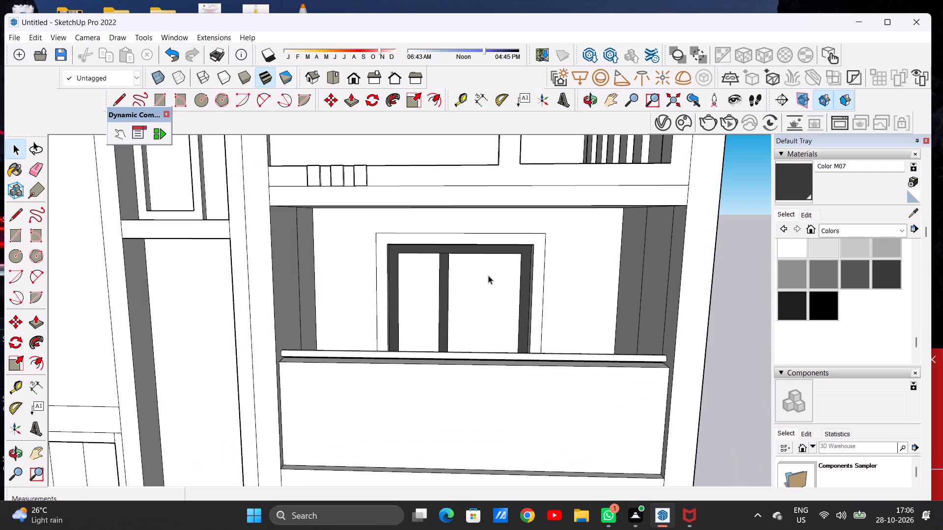
middle_click_drag(488, 275, 438, 320)
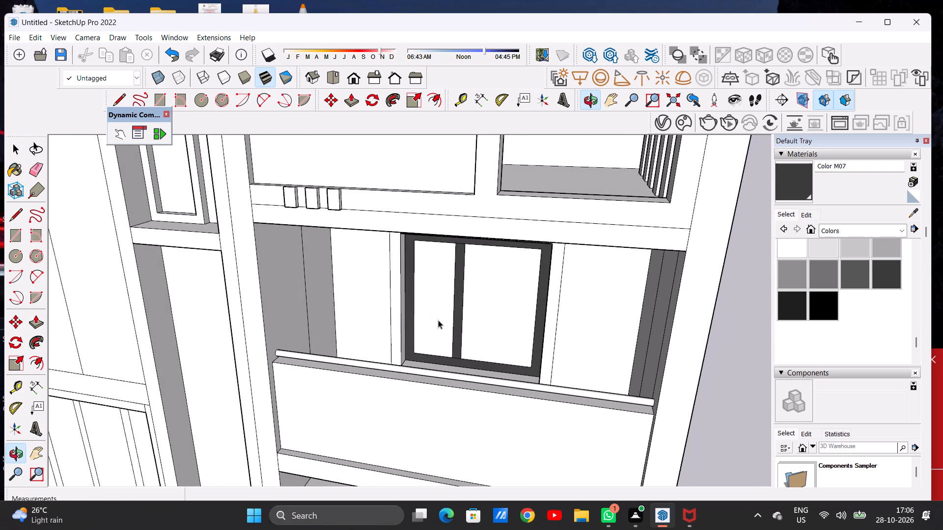
scroll(446, 295, "down", 4)
middle_click_drag(465, 314, 495, 290)
scroll(495, 288, "up", 4)
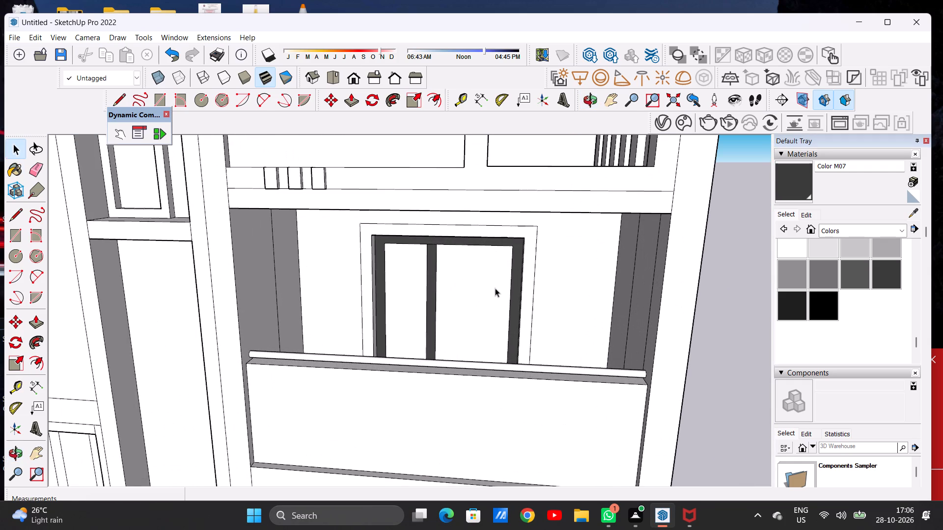
key("l")
middle_click_drag(493, 280, 483, 299)
scroll(488, 282, "up", 4)
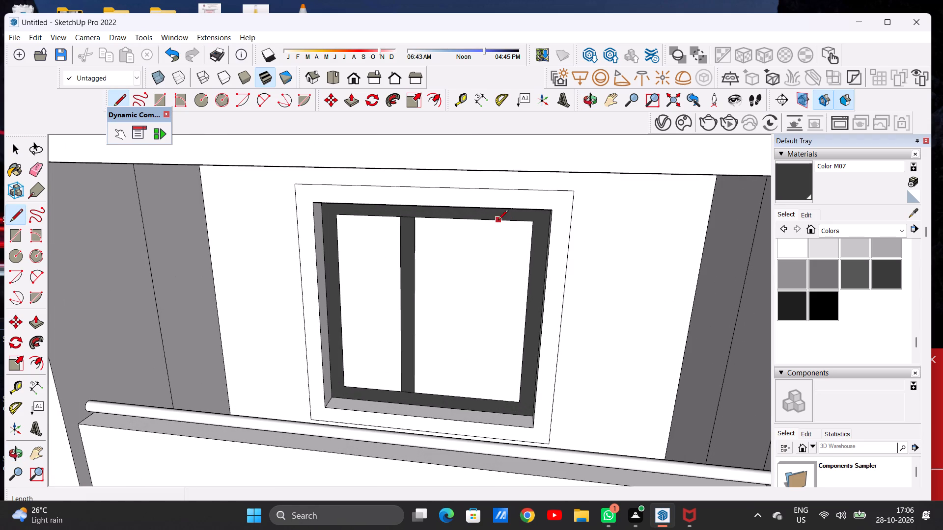
left_click(498, 218)
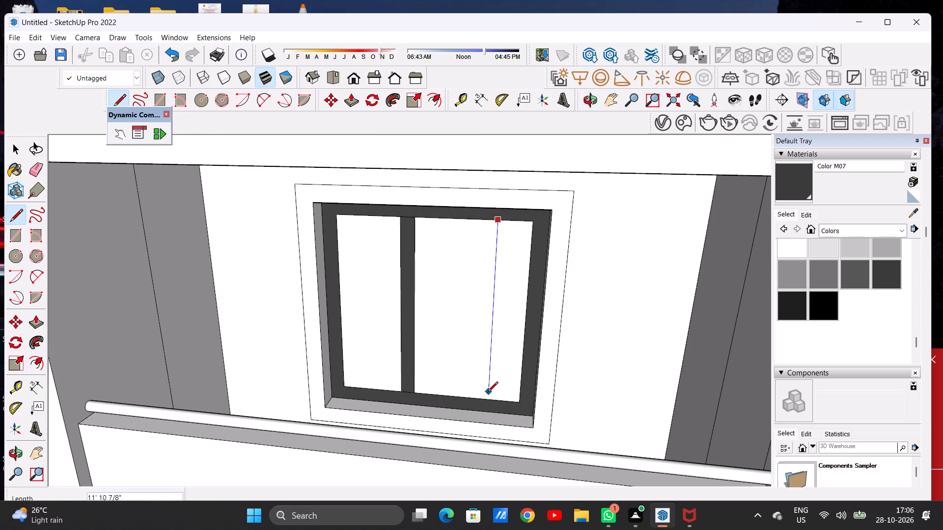
left_click(488, 398)
key("space")
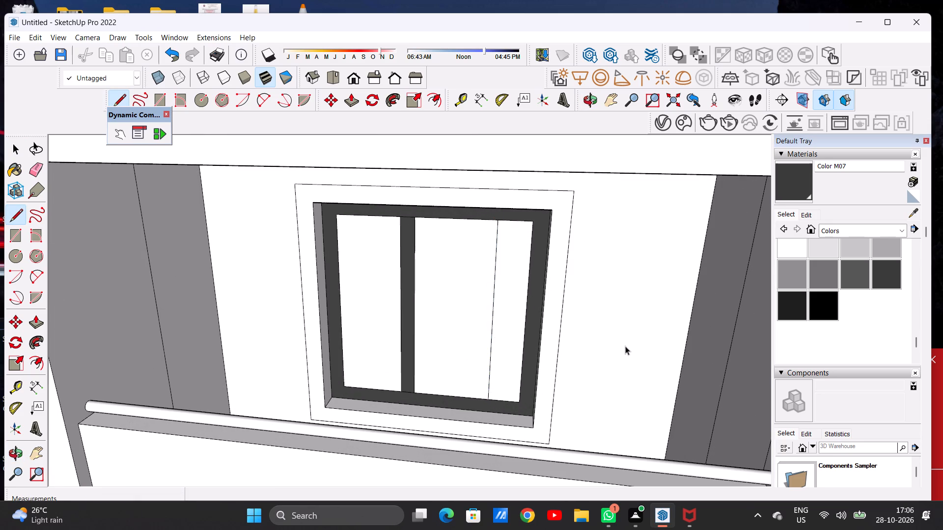
Paint the two outer panes of the top-floor balcony window with Blinds Vertical Pattern from Window Coverings.
left_click(828, 229)
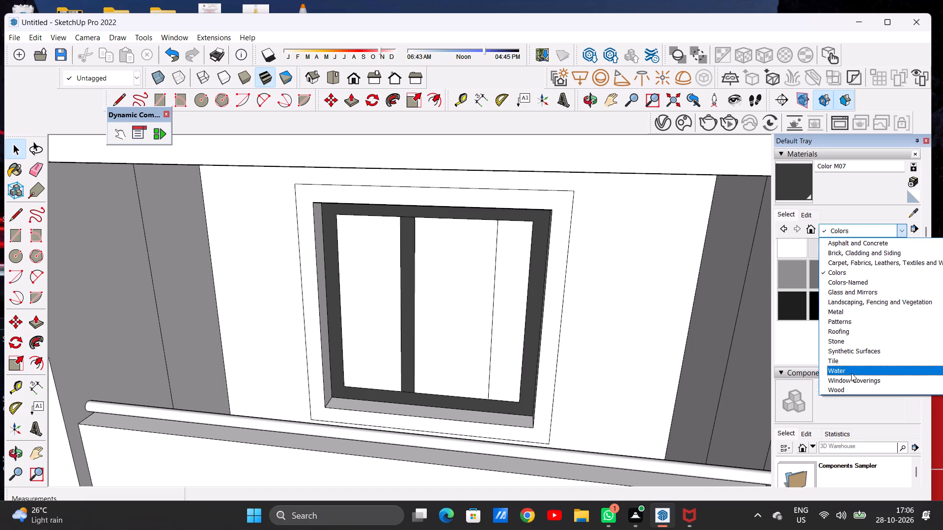
left_click(850, 376)
left_click(885, 256)
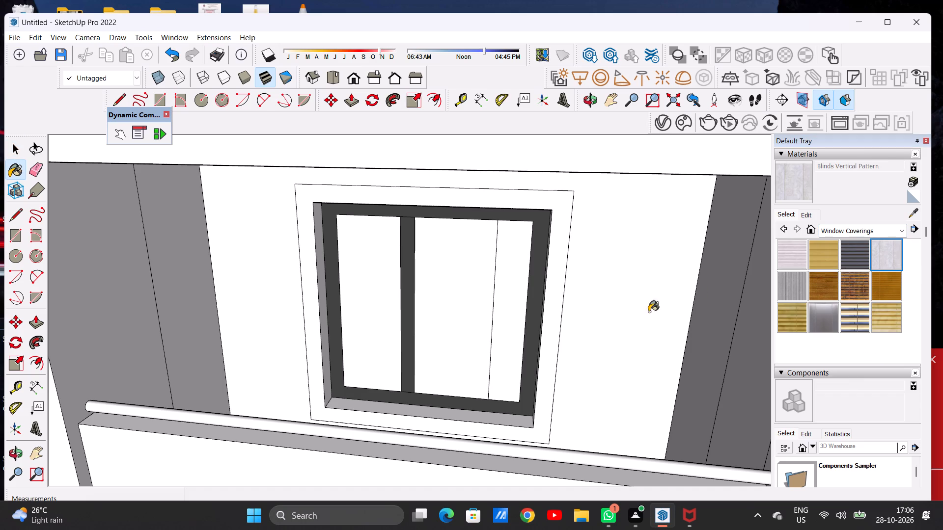
left_click(509, 330)
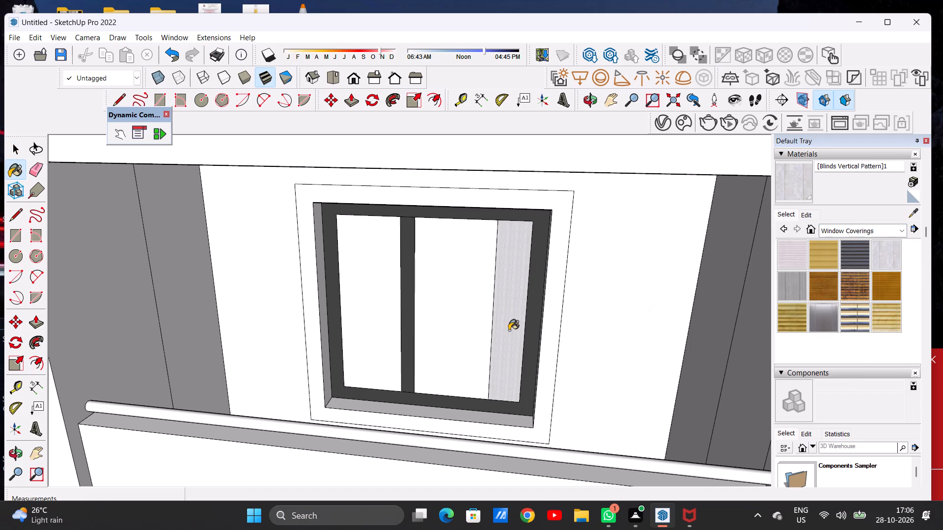
left_click(371, 301)
key("space")
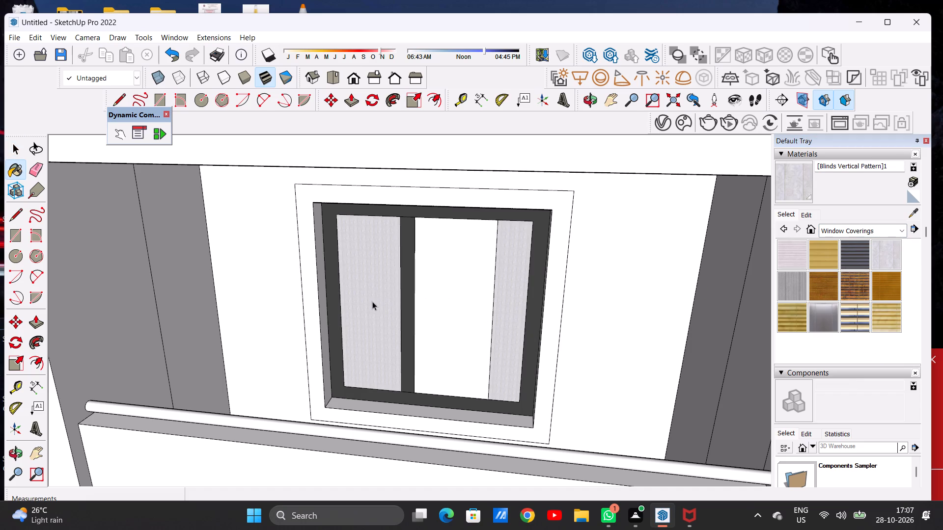
Paint the middle pane of the top-floor balcony window with Translucent Glass Safety from Glass and Mirrors.
left_click(853, 225)
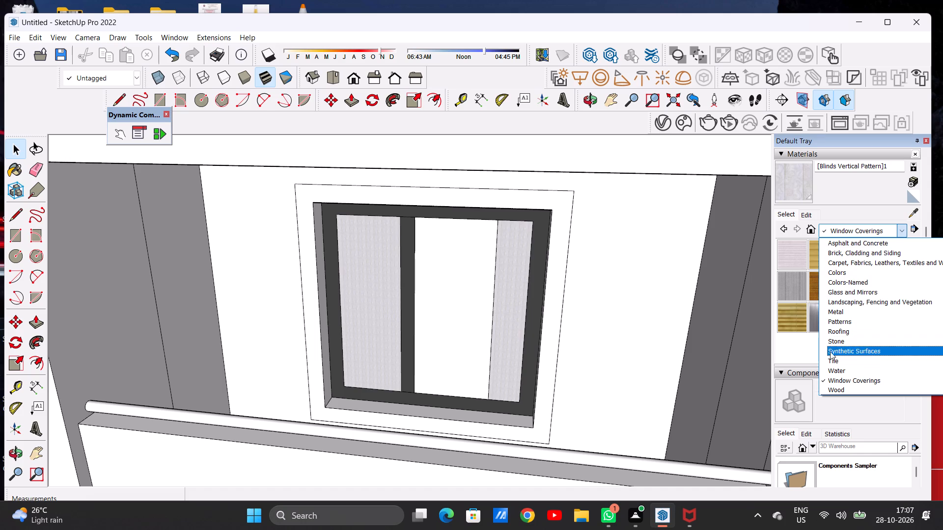
left_click(856, 294)
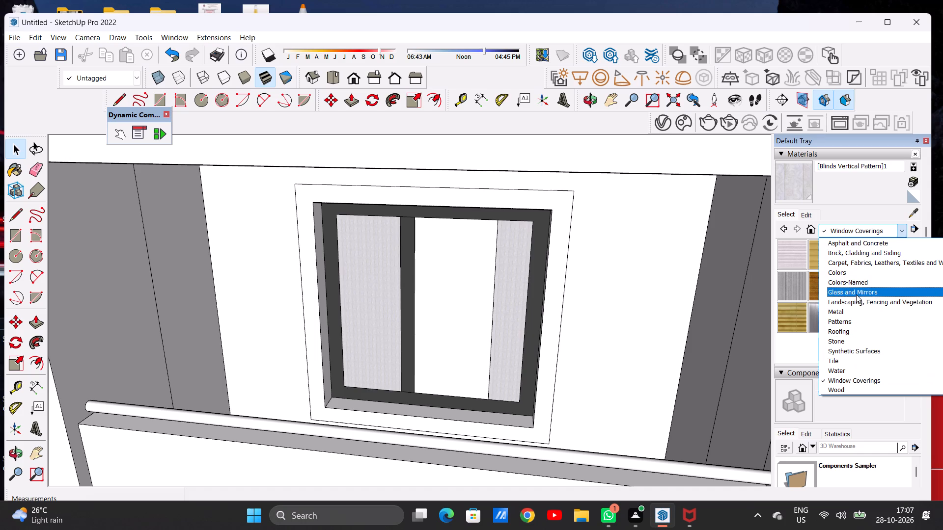
left_click(801, 317)
left_click(467, 301)
Repaint the two middle panes of the four-pane balcony window one floor below with Translucent Glass Safety.
scroll(516, 318, "down", 2)
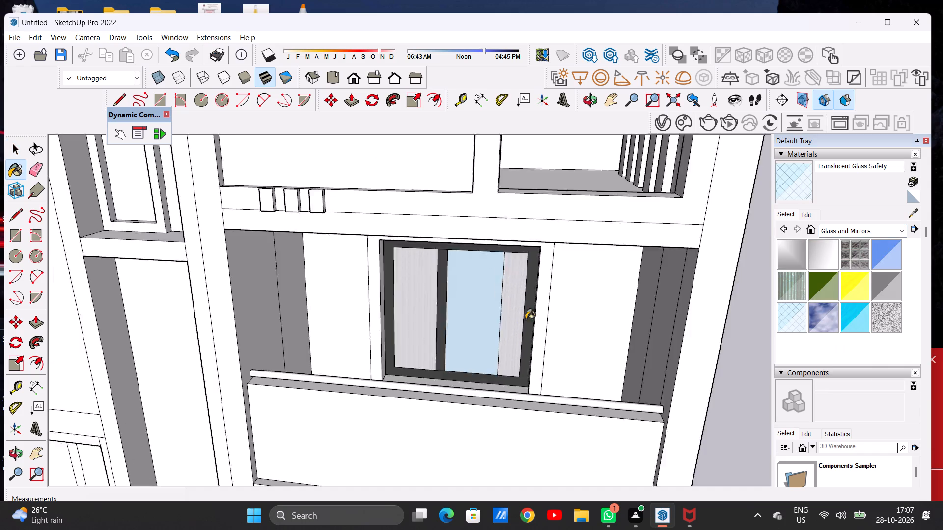
scroll(526, 319, "down", 7)
scroll(564, 312, "up", 1)
scroll(564, 312, "down", 7)
middle_click_drag(530, 344, 542, 299)
scroll(507, 296, "down", 12)
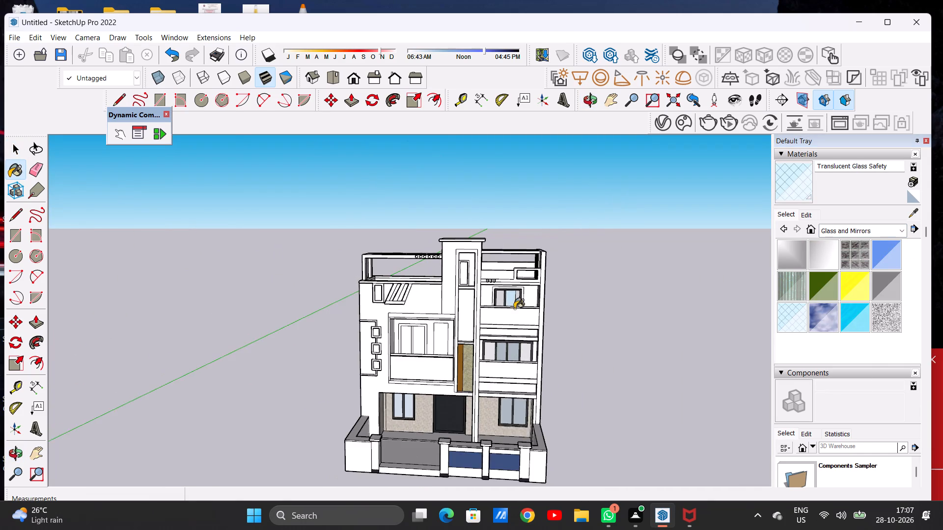
scroll(520, 353, "up", 19)
left_click(449, 330)
left_click(509, 326)
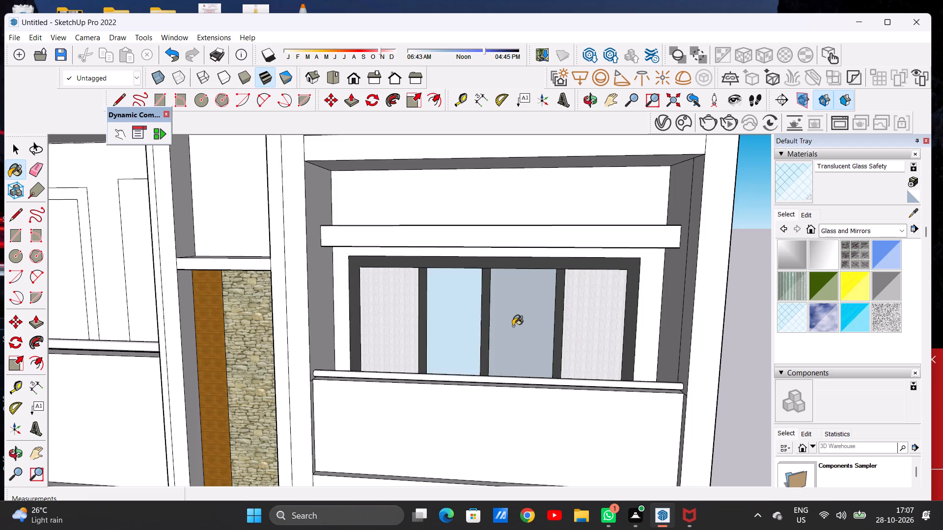
Repaint both panes of the ground-floor window below the stacked balconies with Translucent Glass Safety.
scroll(538, 303, "down", 19)
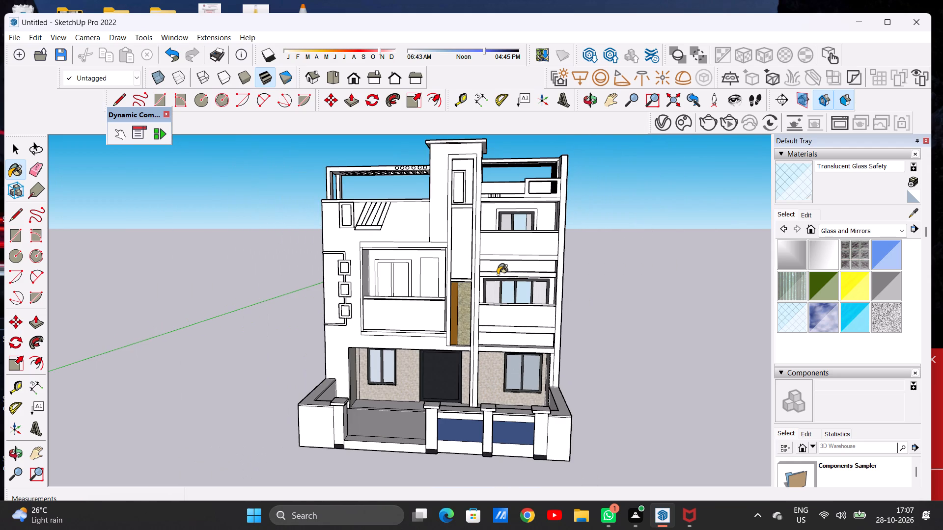
scroll(470, 282, "down", 6)
scroll(505, 340, "up", 8)
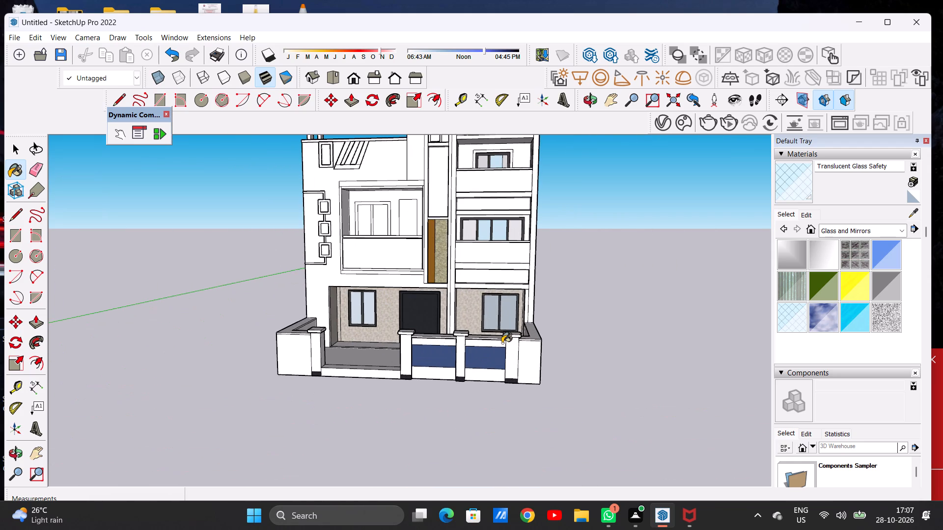
scroll(485, 345, "down", 7)
scroll(463, 335, "up", 12)
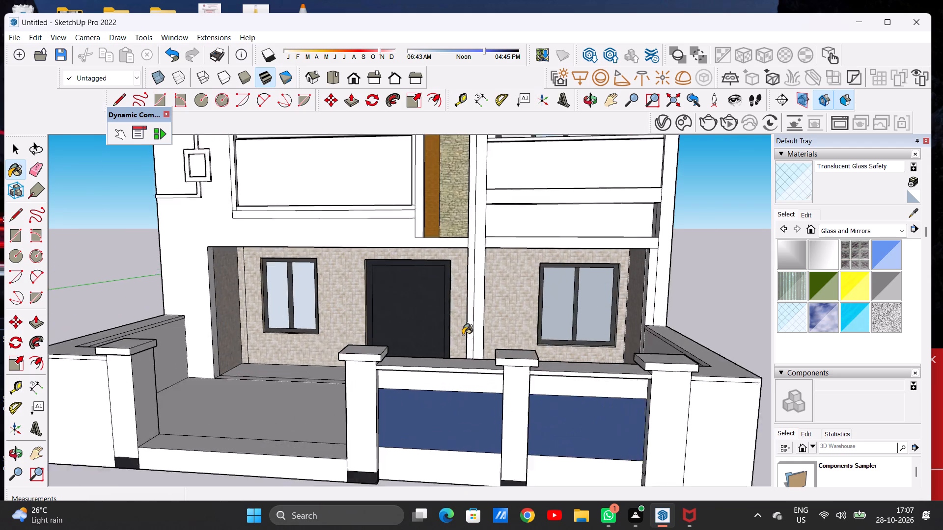
scroll(463, 335, "up", 3)
scroll(345, 347, "down", 8)
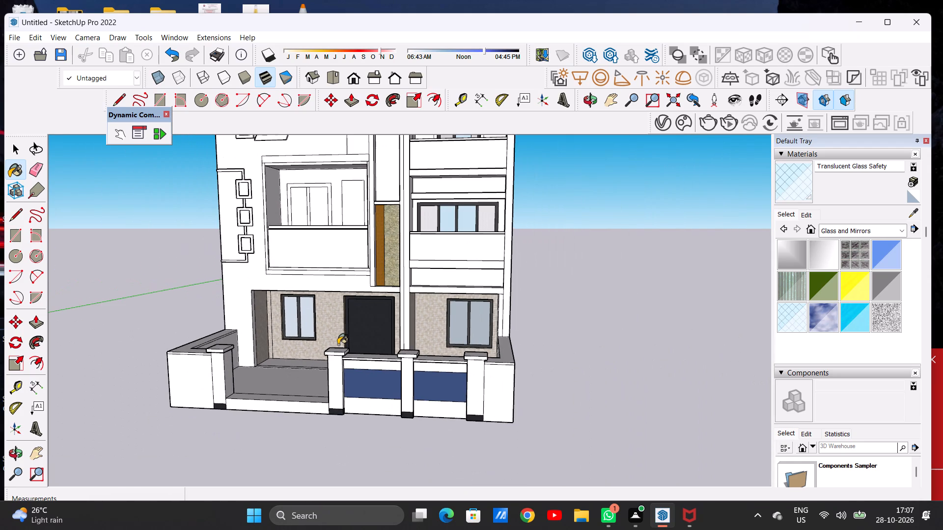
scroll(449, 324, "up", 9)
left_click(463, 320)
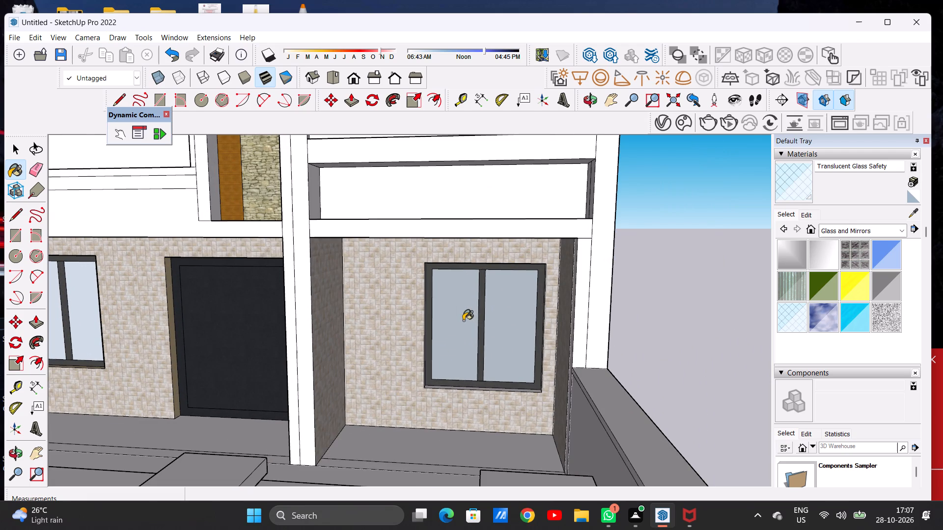
left_click(519, 318)
Examine the painted windows across the front elevation, and the unpainted openings inside the large balcony beside the stone-clad strip.
scroll(440, 336, "down", 16)
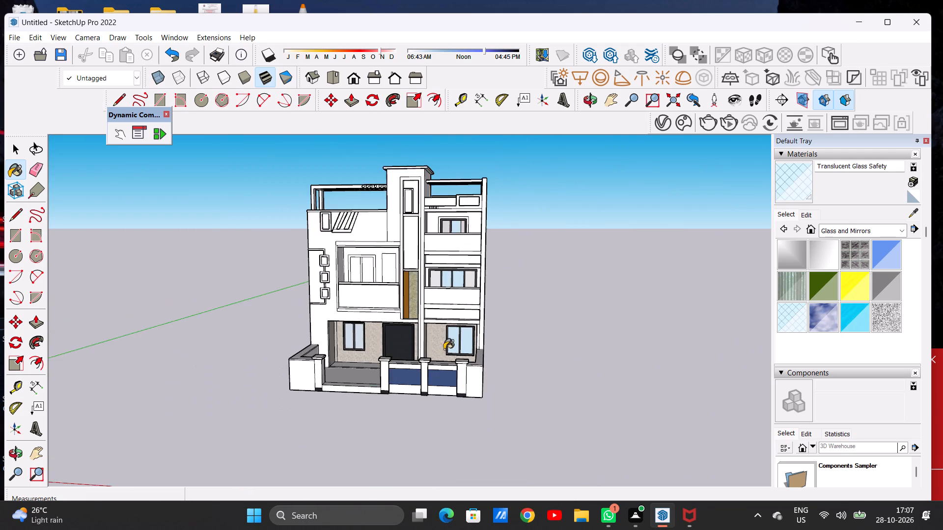
scroll(439, 351, "down", 7)
scroll(448, 310, "up", 3)
scroll(448, 304, "down", 1)
scroll(448, 304, "up", 2)
scroll(429, 355, "up", 1)
middle_click_drag(430, 355, 438, 349)
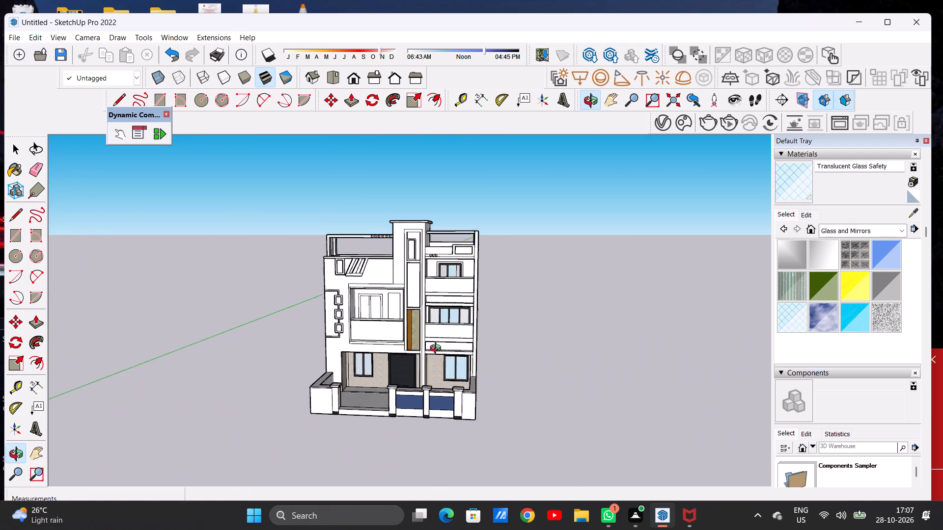
middle_click_drag(438, 349, 443, 350)
scroll(444, 310, "up", 11)
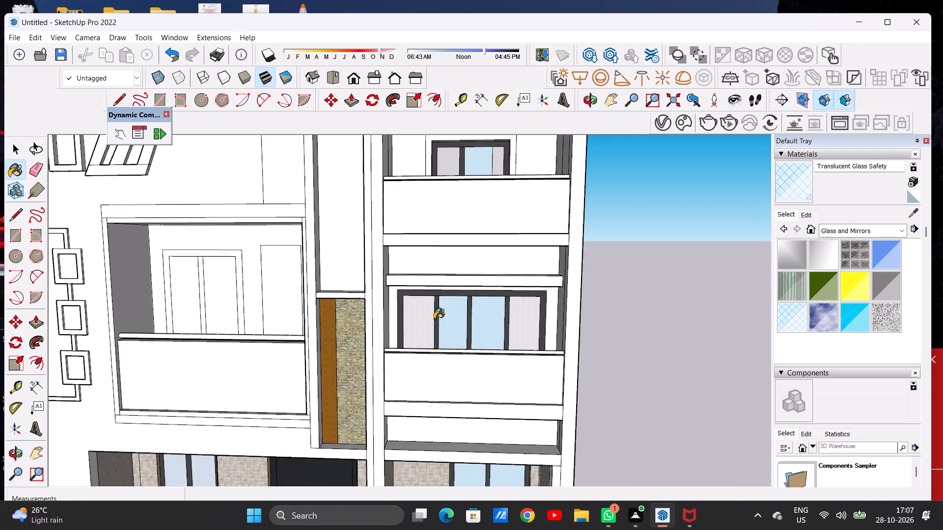
scroll(434, 319, "up", 8)
scroll(434, 322, "down", 1)
scroll(434, 322, "up", 1)
key("space")
scroll(465, 356, "down", 5)
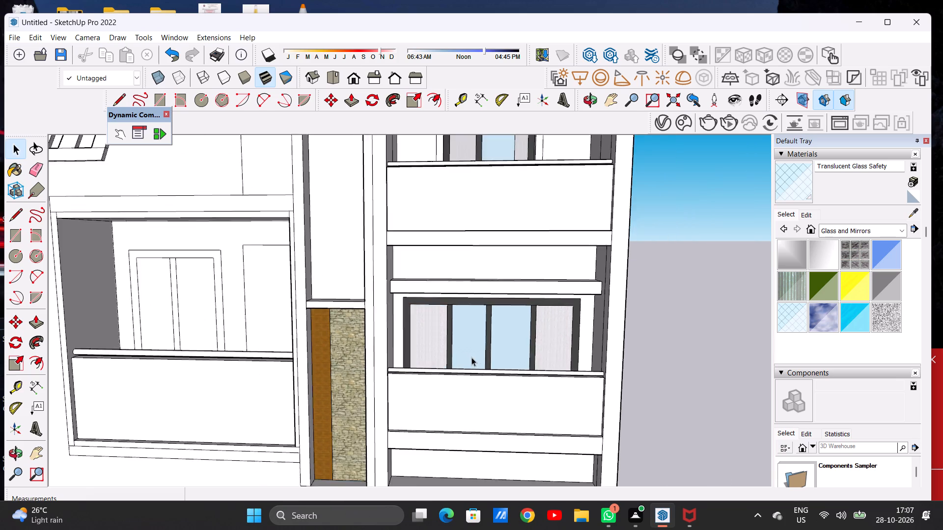
scroll(471, 357, "down", 7)
scroll(520, 365, "up", 1)
scroll(521, 364, "down", 3)
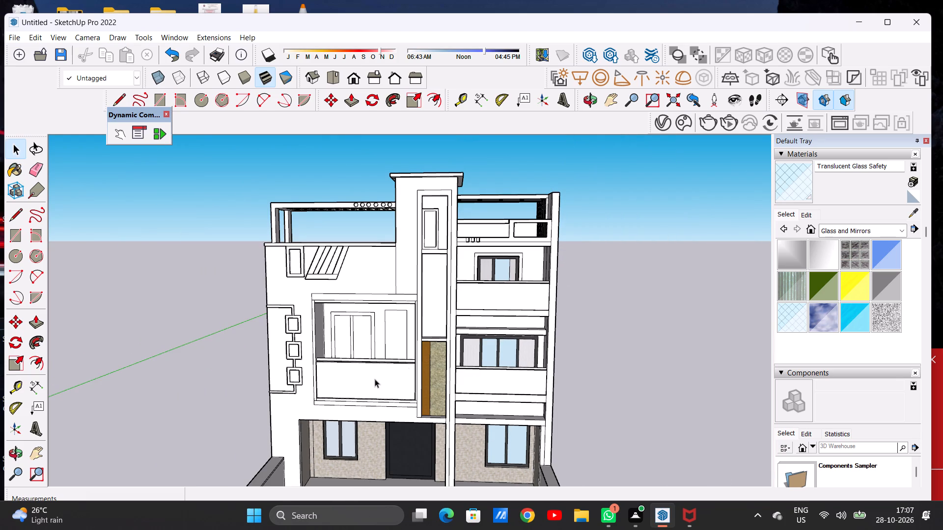
middle_click_drag(484, 322, 489, 318)
scroll(512, 290, "down", 5)
scroll(439, 347, "up", 2)
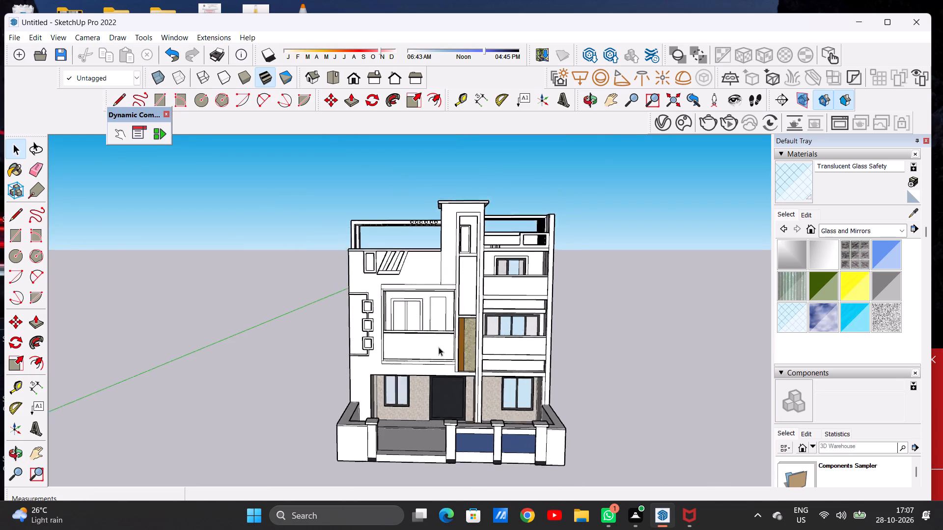
scroll(439, 347, "up", 5)
scroll(407, 316, "up", 8)
middle_click_drag(388, 244, 411, 290)
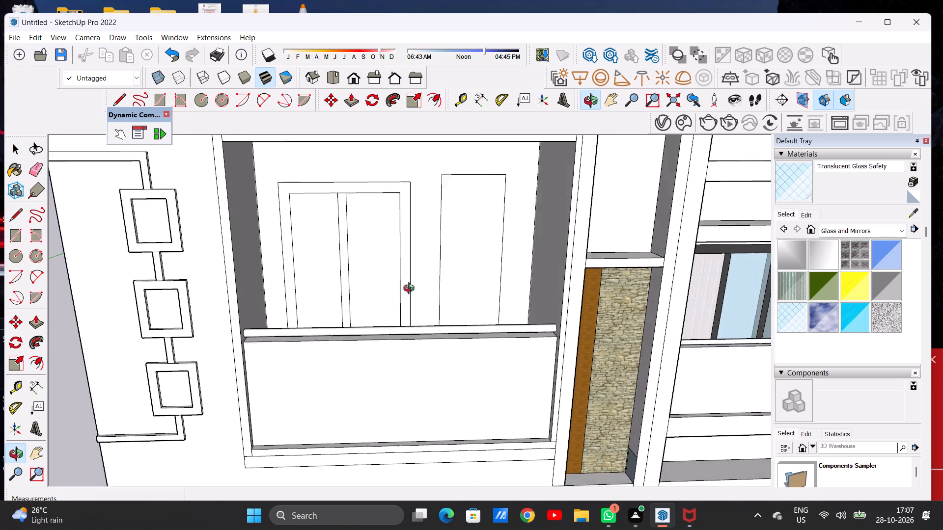
middle_click_drag(411, 290, 387, 269)
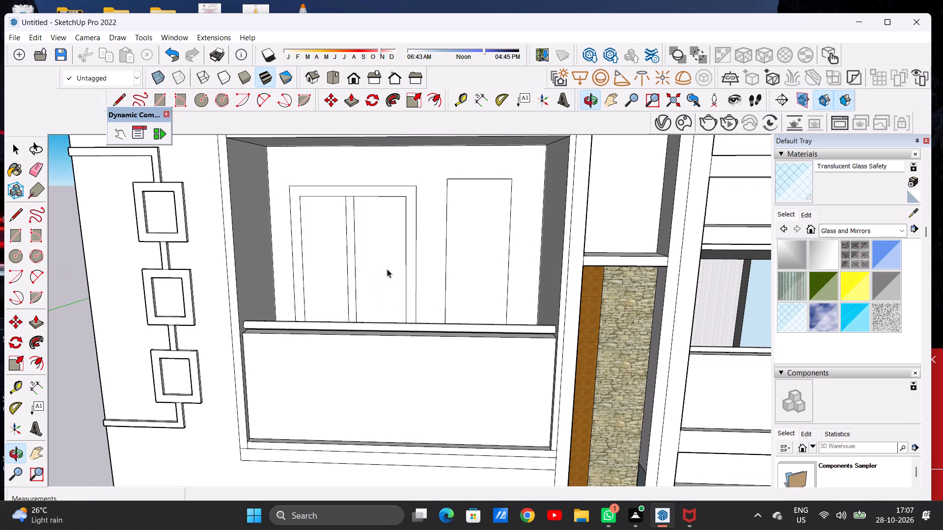
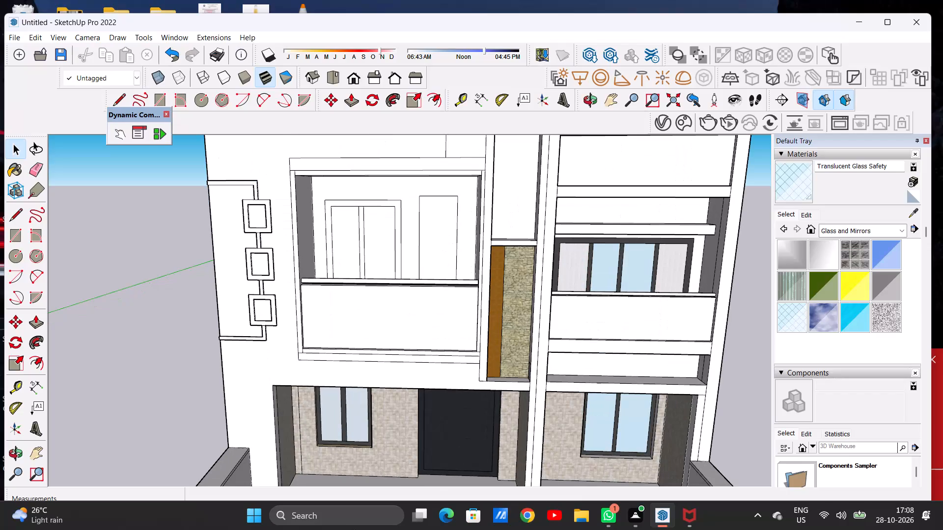
Examine the unpainted window and door openings inside the large balcony beside the stone-clad strip from several angles.
scroll(355, 529, "down", 11)
scroll(227, 376, "down", 8)
scroll(314, 376, "down", 7)
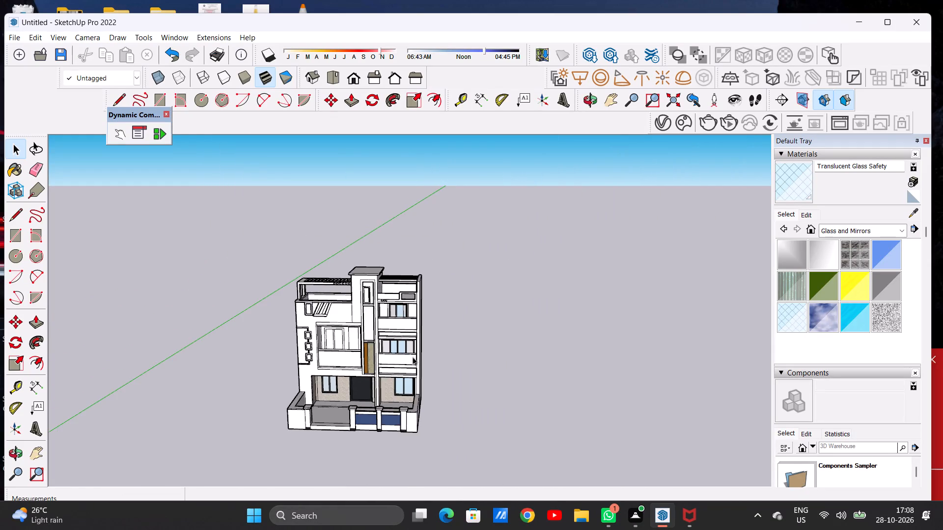
scroll(318, 345, "up", 6)
middle_click_drag(349, 353, 349, 323)
scroll(375, 328, "up", 7)
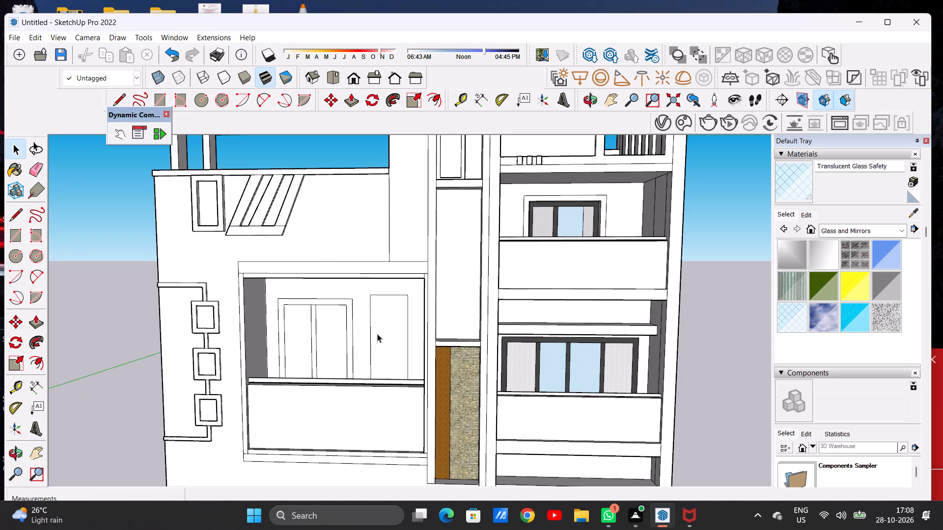
scroll(343, 280, "down", 12)
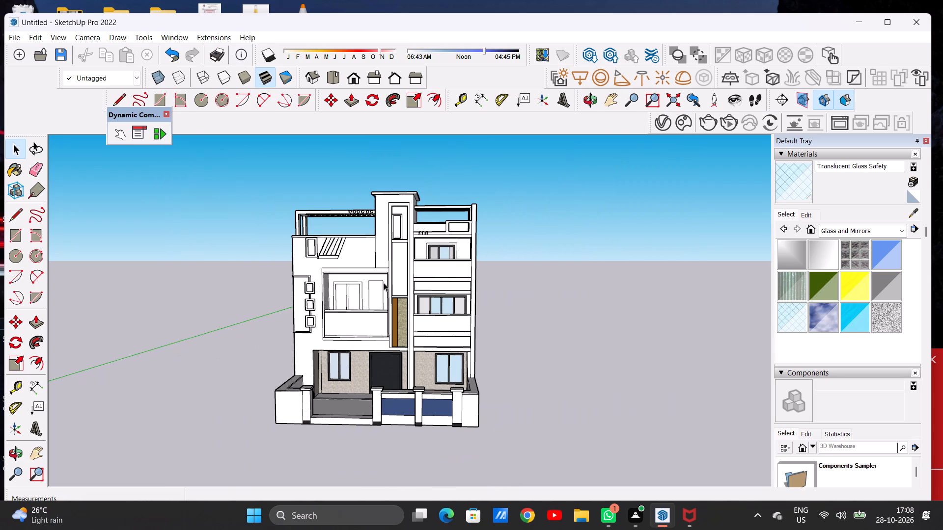
scroll(344, 303, "up", 8)
scroll(362, 283, "down", 1)
scroll(362, 283, "up", 5)
middle_click_drag(355, 276, 261, 320)
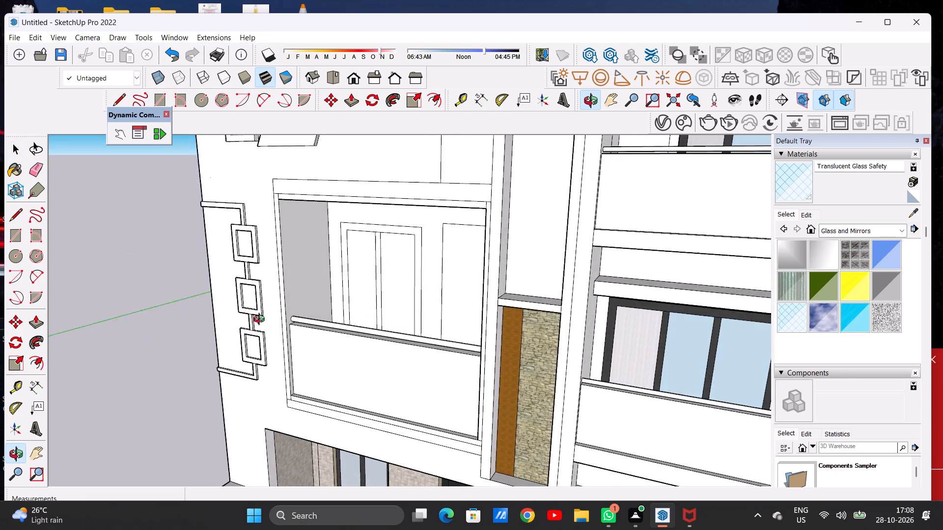
middle_click_drag(261, 320, 327, 350)
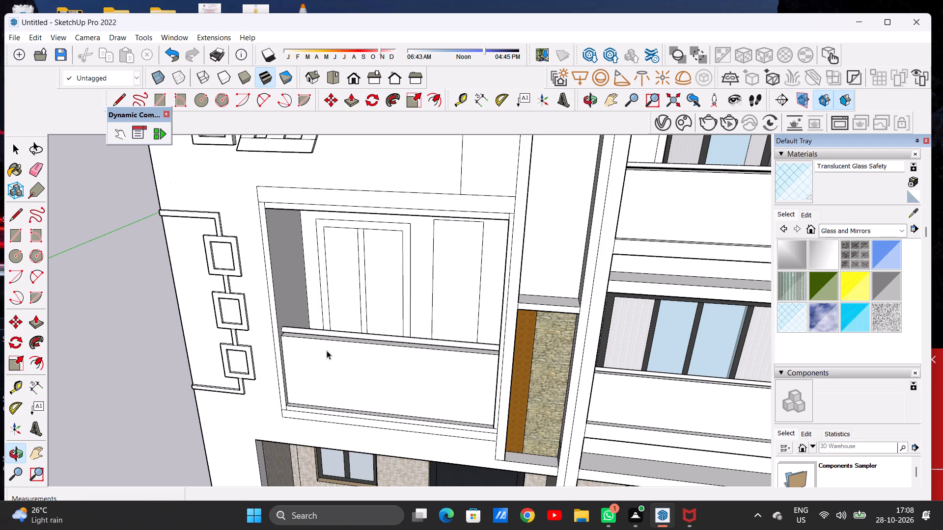
scroll(327, 350, "down", 11)
scroll(372, 312, "up", 4)
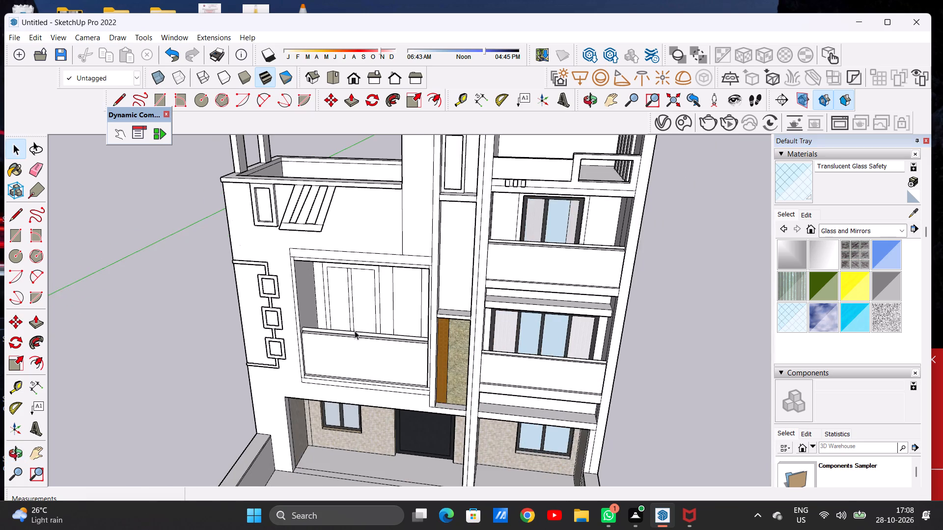
middle_click_drag(366, 325, 398, 279)
scroll(379, 308, "up", 5)
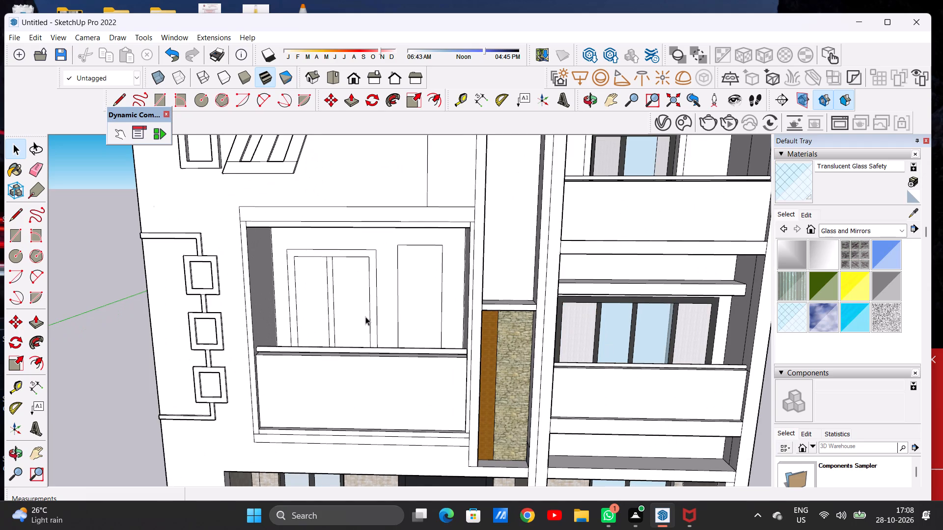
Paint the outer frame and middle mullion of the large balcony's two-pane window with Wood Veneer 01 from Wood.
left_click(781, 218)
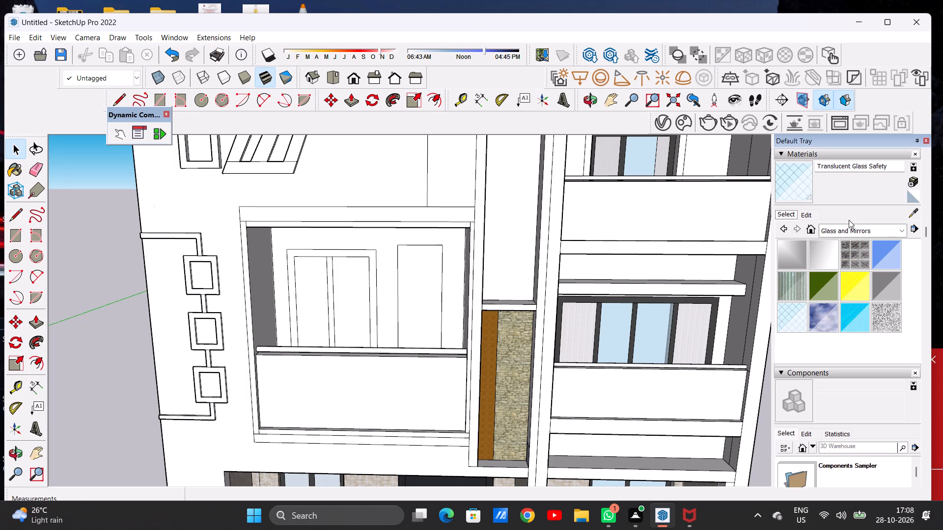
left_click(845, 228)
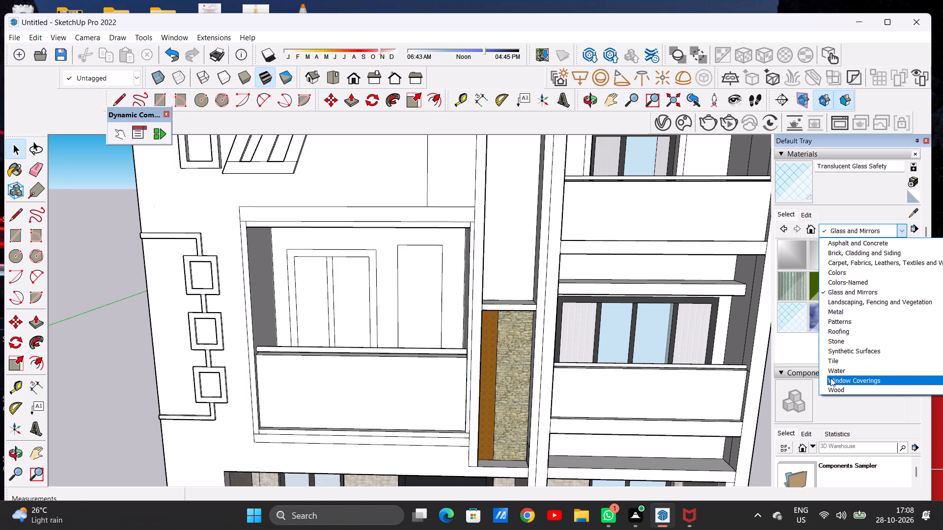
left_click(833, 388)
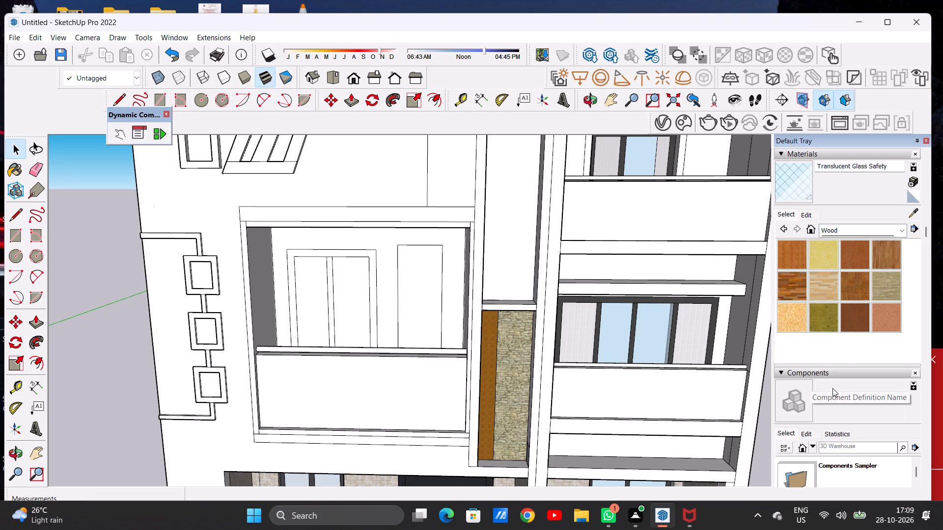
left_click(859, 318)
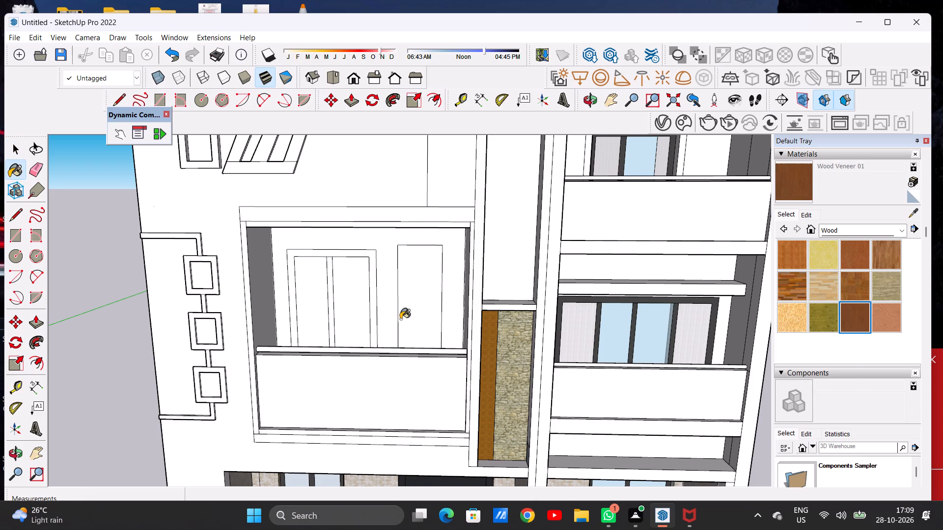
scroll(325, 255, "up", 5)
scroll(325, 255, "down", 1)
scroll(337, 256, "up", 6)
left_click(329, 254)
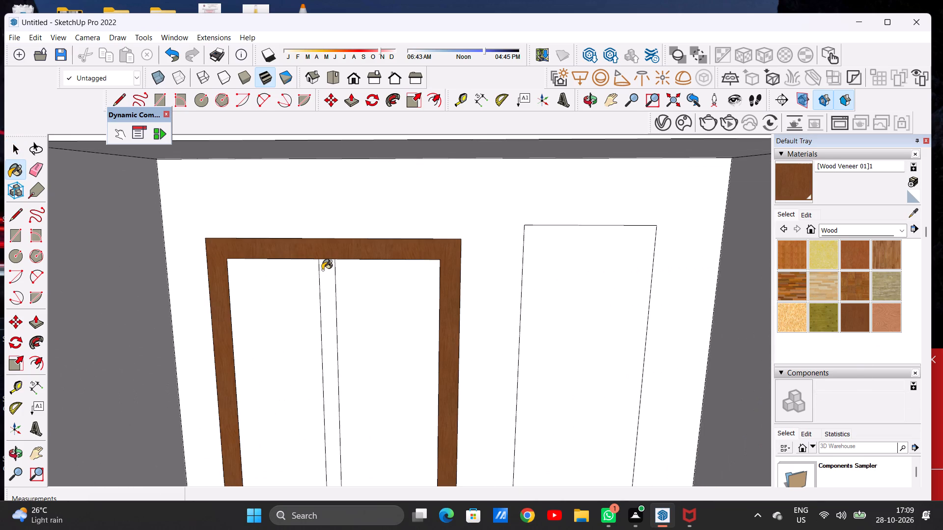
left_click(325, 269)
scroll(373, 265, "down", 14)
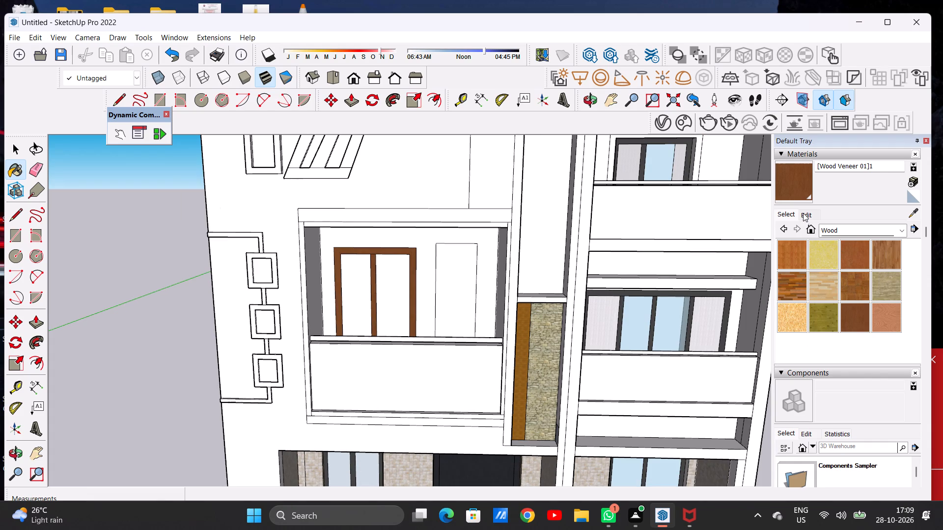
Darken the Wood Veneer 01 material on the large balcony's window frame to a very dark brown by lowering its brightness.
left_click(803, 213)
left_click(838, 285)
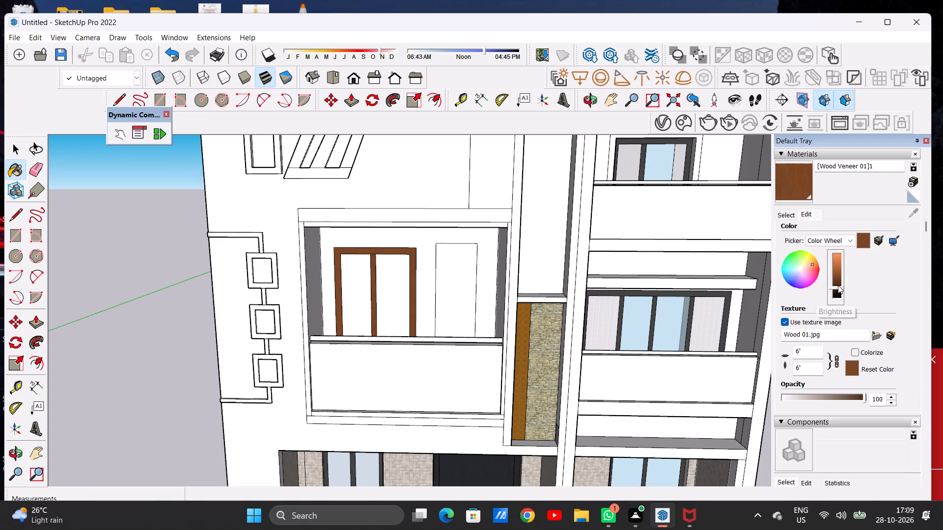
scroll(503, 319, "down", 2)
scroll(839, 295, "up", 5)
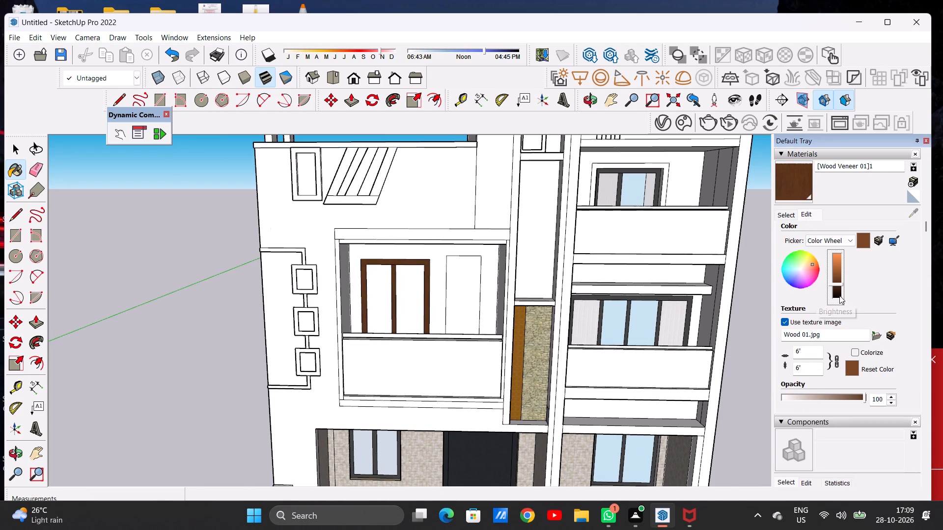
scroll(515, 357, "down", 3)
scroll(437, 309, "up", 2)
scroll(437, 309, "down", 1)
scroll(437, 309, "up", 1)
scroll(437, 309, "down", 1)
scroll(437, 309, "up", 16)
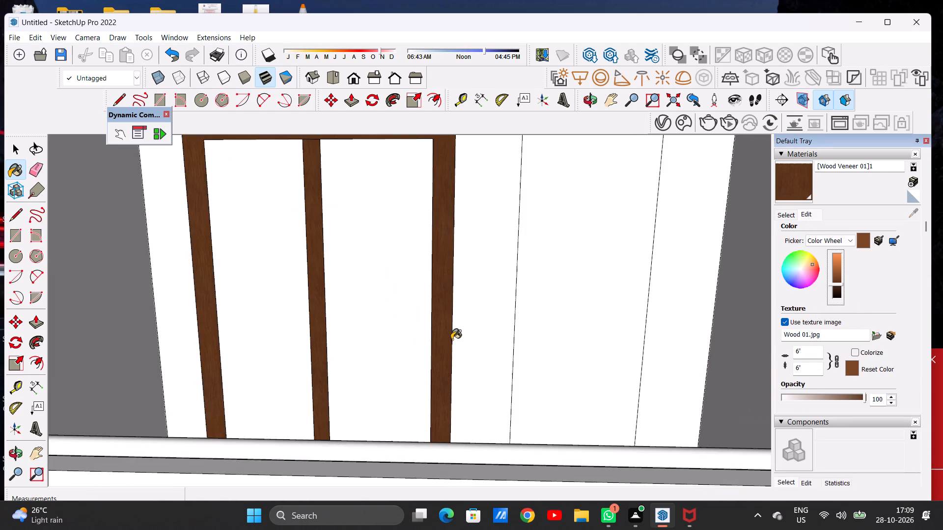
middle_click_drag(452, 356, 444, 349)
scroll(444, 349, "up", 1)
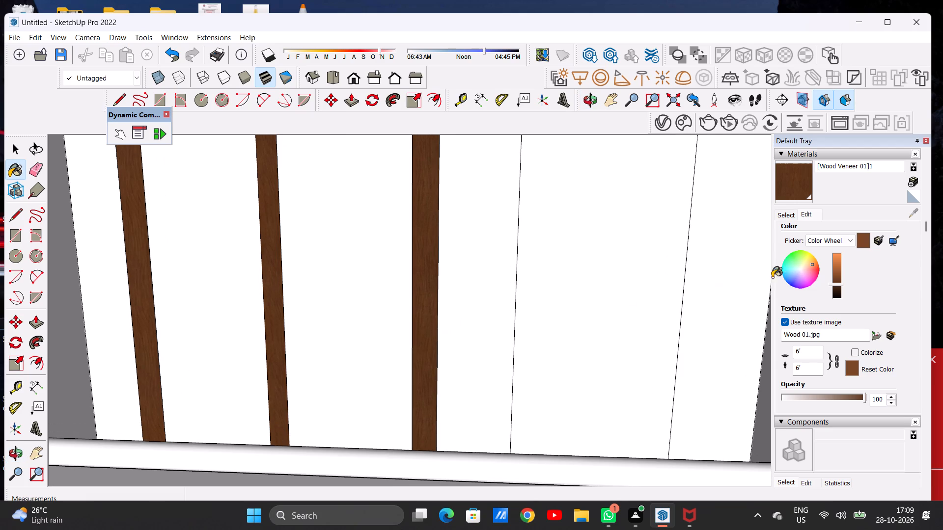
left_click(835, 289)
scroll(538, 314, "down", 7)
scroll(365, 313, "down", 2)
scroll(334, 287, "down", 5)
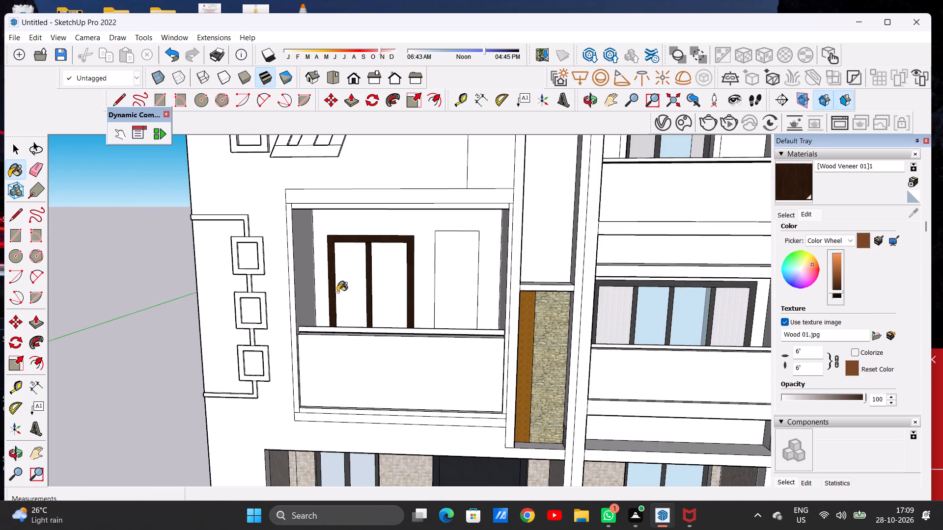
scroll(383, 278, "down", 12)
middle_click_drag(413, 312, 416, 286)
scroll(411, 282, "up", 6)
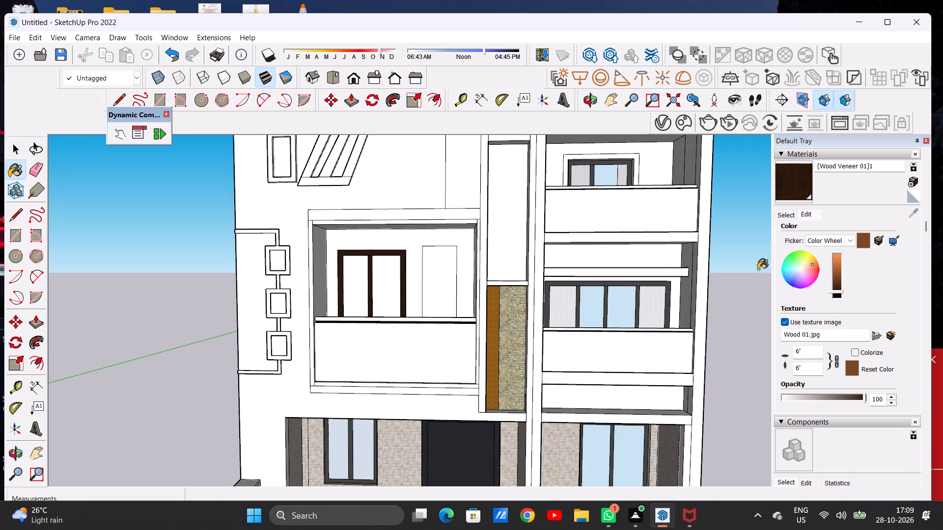
Repaint the middle mullion and outer frame of the large balcony's window with Color M07 from Colors.
left_click(790, 218)
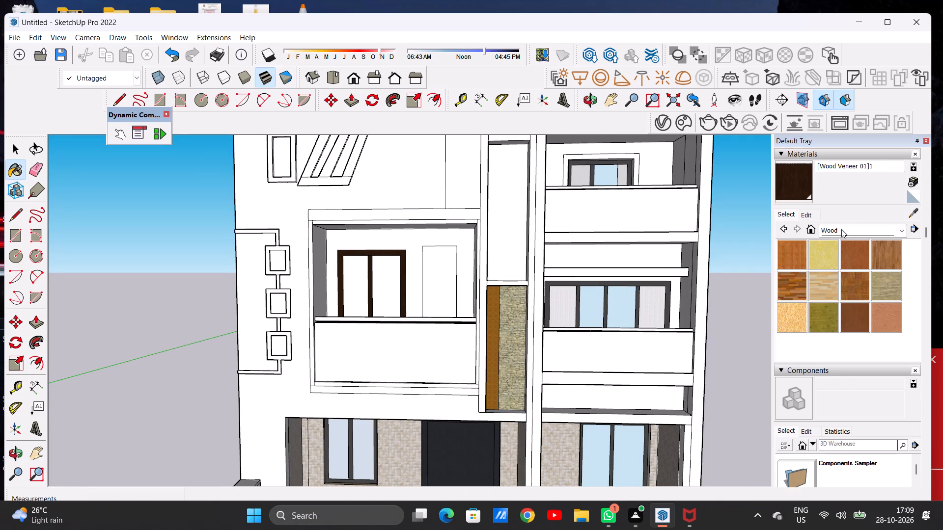
left_click(841, 229)
left_click(845, 274)
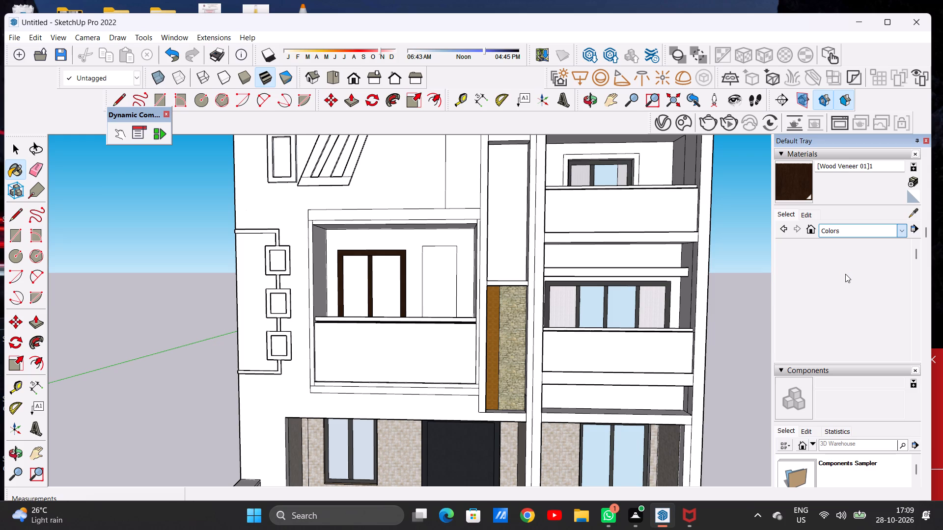
scroll(845, 274, "down", 12)
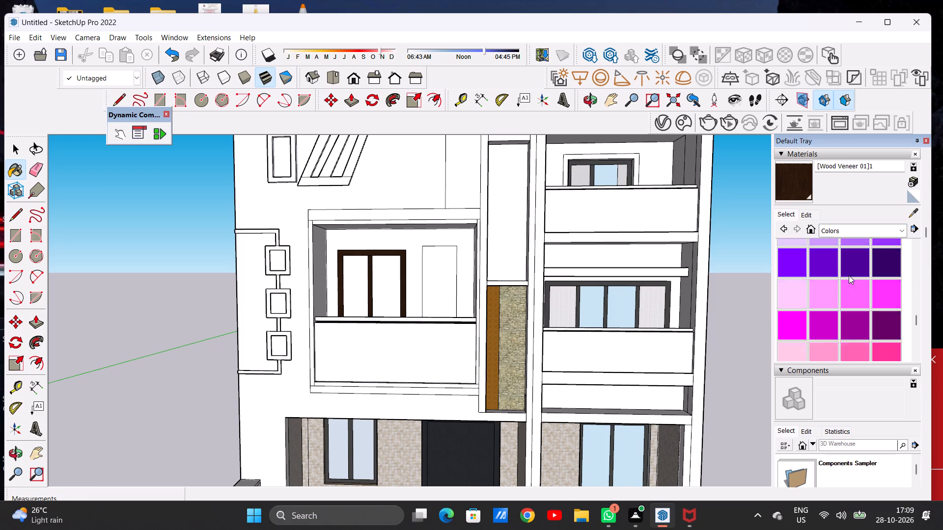
scroll(849, 275, "down", 2)
scroll(848, 274, "up", 1)
left_click(886, 281)
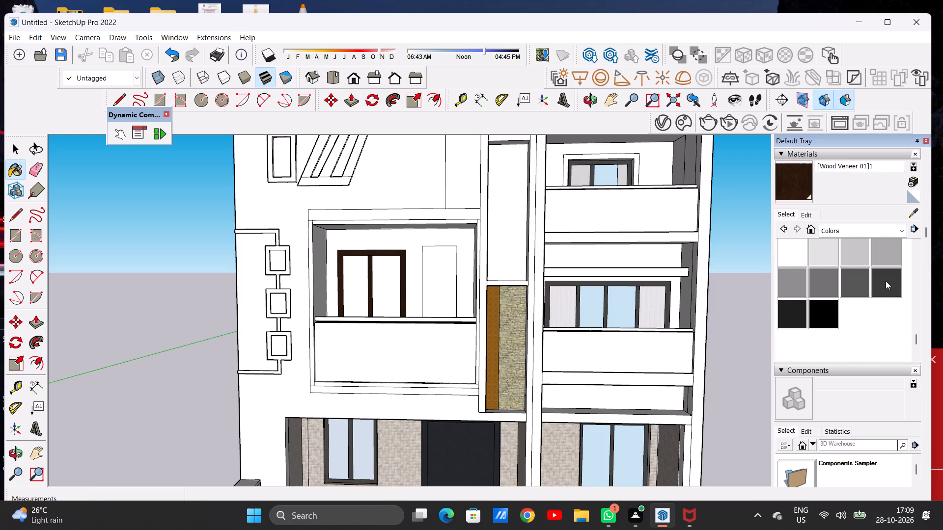
scroll(356, 277, "up", 13)
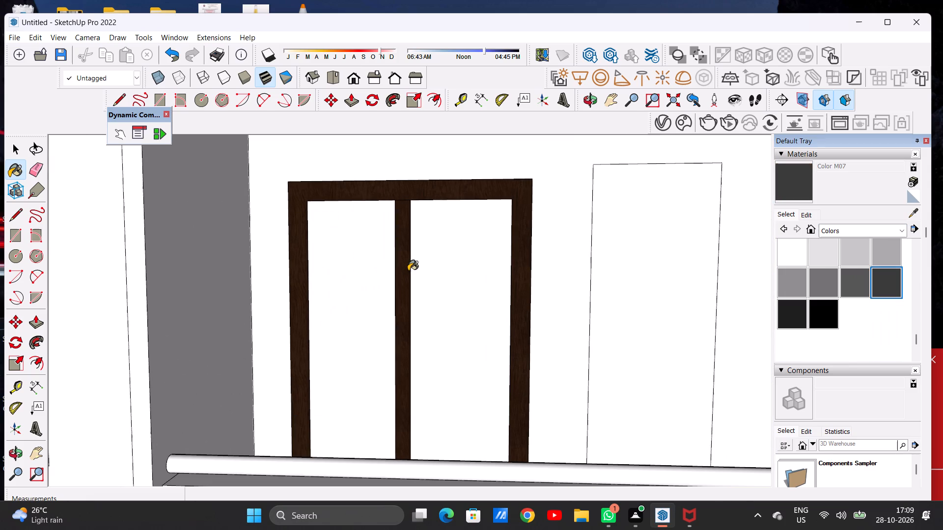
left_click(406, 278)
scroll(520, 251, "up", 2)
scroll(521, 252, "down", 1)
left_click(526, 257)
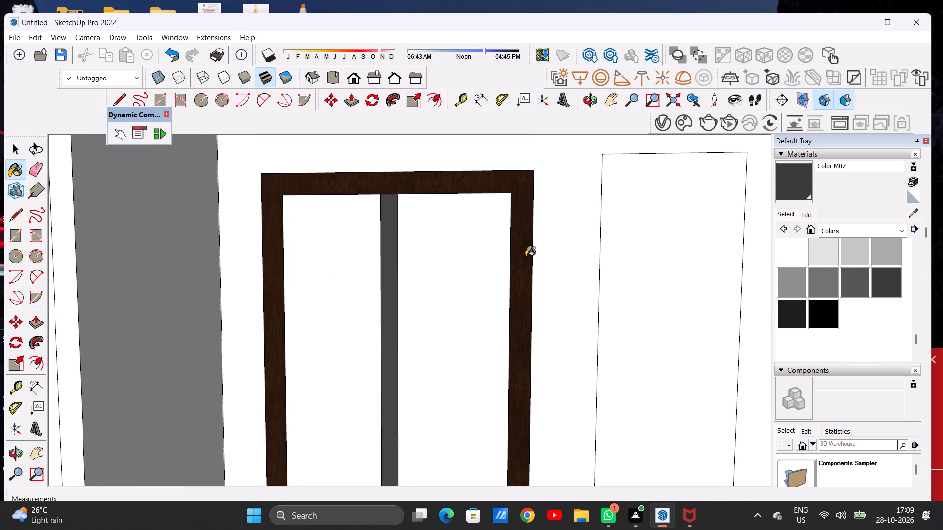
scroll(437, 310, "down", 19)
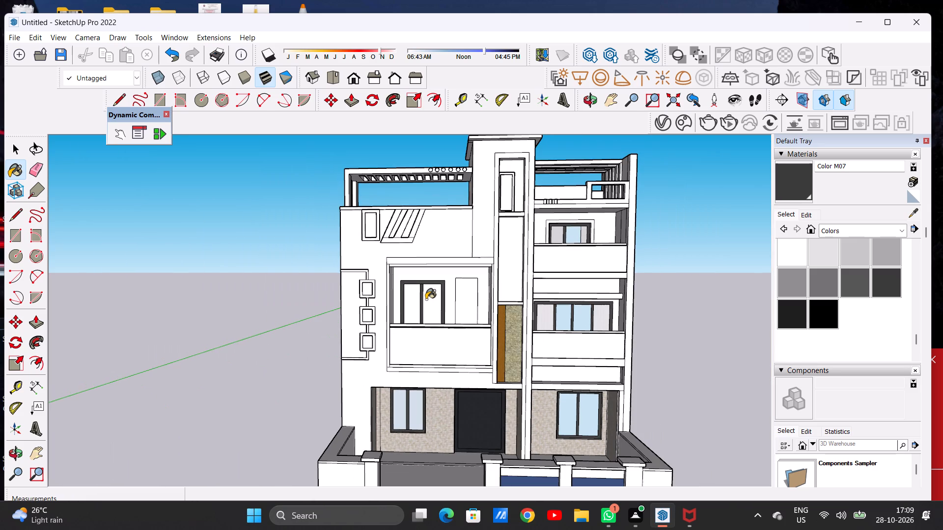
scroll(475, 316, "up", 3)
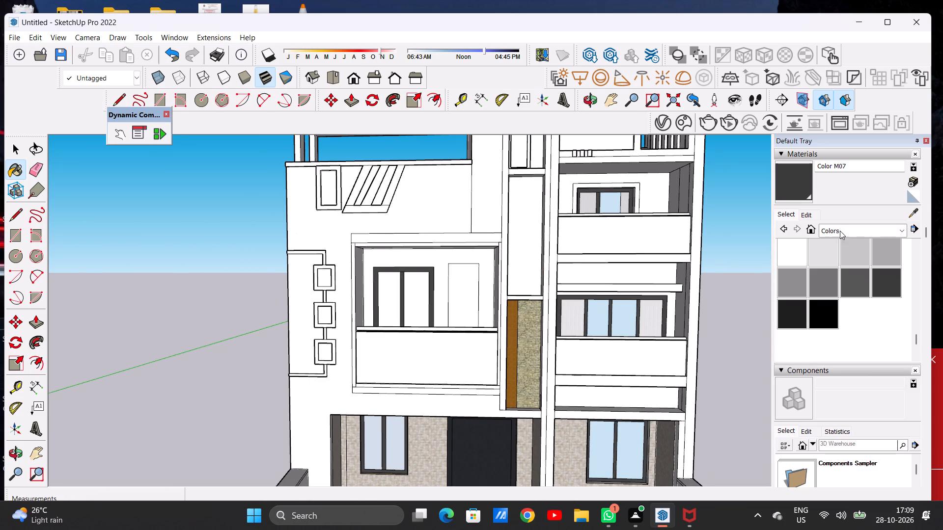
Paint the door beside the large balcony's window with Formica Laminate Dark from Synthetic Surfaces.
left_click(836, 230)
left_click(854, 353)
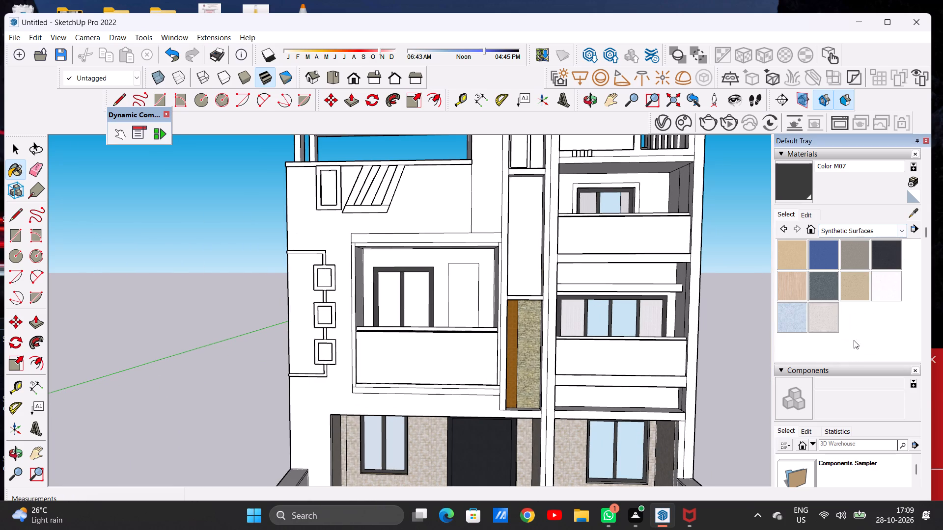
left_click(887, 255)
left_click(465, 287)
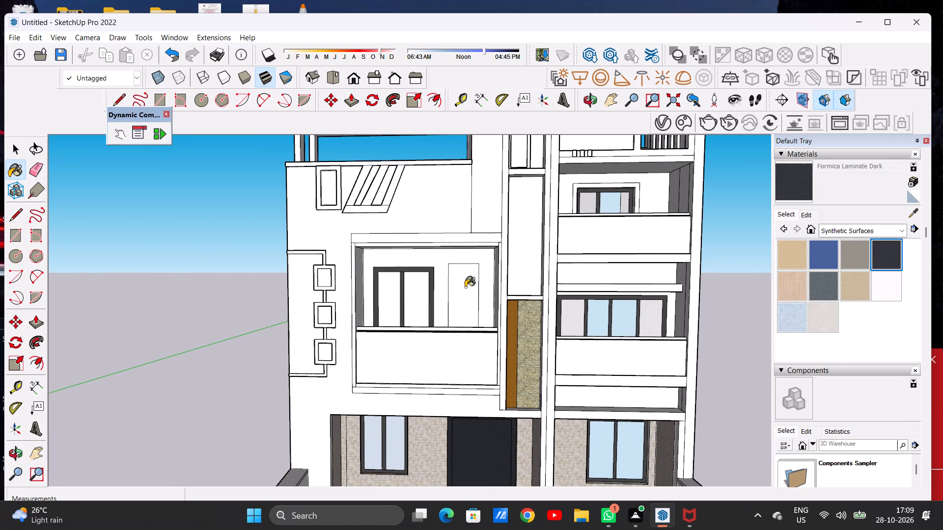
Repaint the inner panel of the ground-floor entrance door with Formica Laminate Dark and compare it with the balcony door.
scroll(471, 271, "down", 6)
scroll(474, 353, "up", 14)
left_click(476, 380)
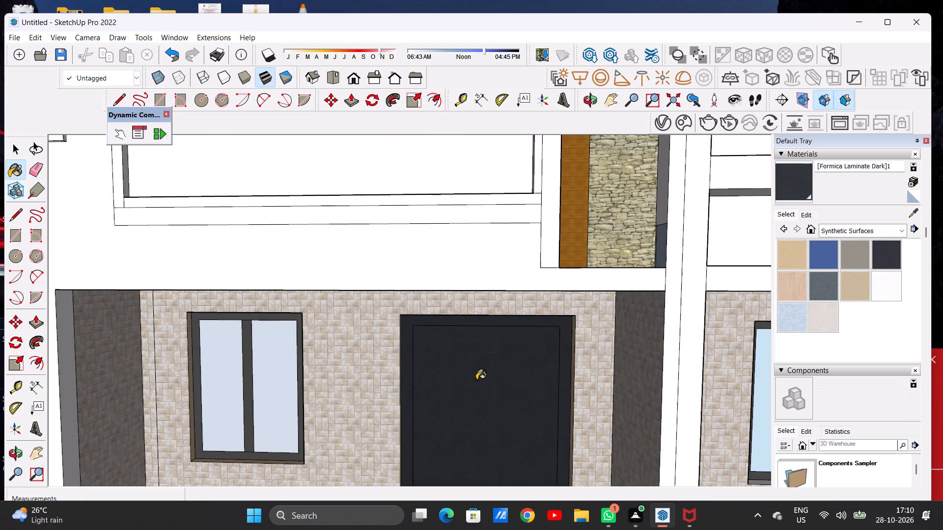
scroll(435, 375, "up", 3)
scroll(435, 375, "down", 1)
scroll(435, 375, "up", 7)
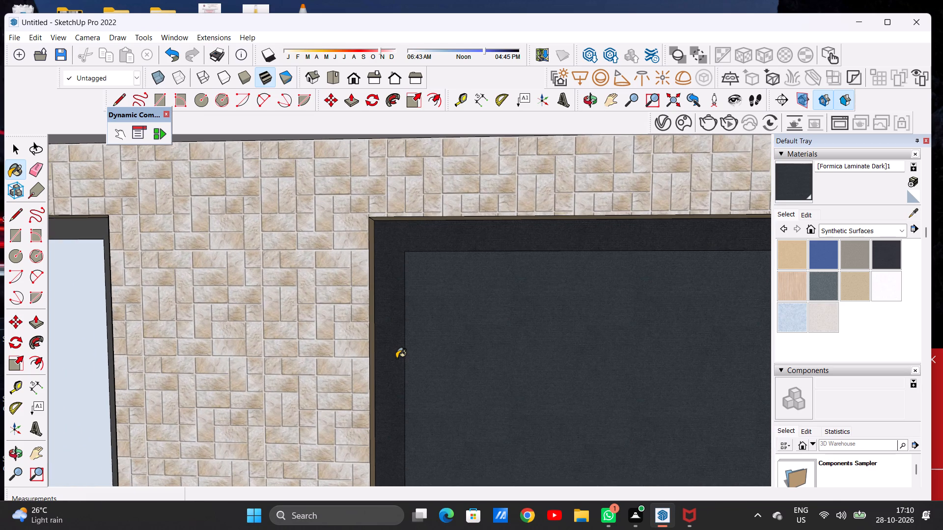
scroll(438, 341, "down", 20)
scroll(438, 341, "down", 4)
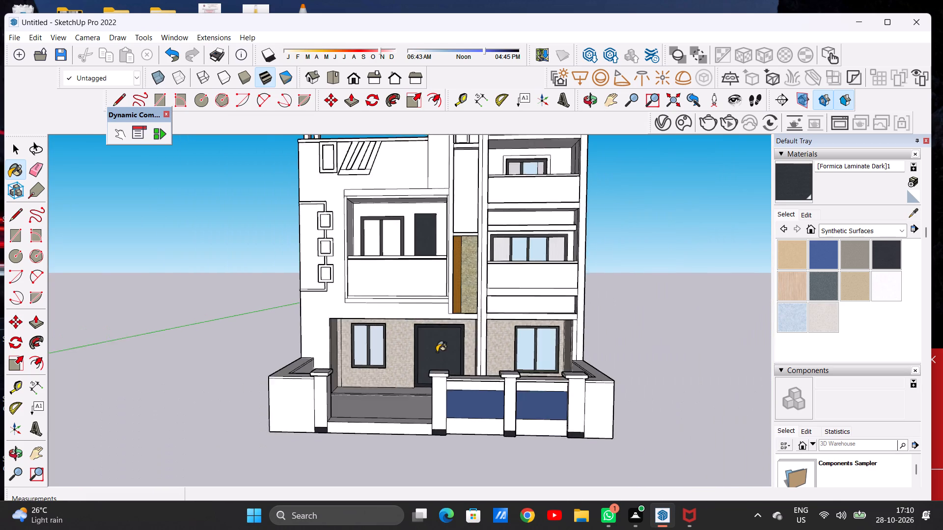
scroll(437, 352, "down", 4)
scroll(432, 276, "up", 20)
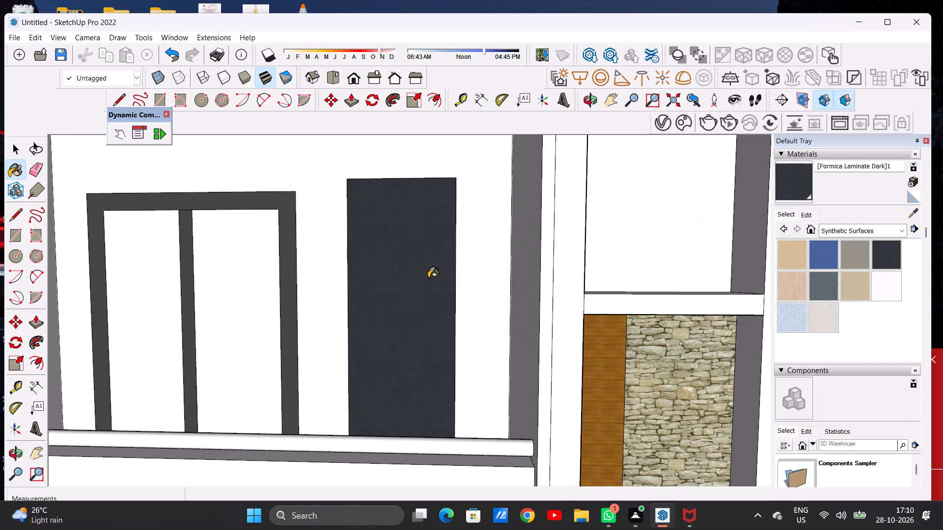
middle_click_drag(425, 278, 403, 292)
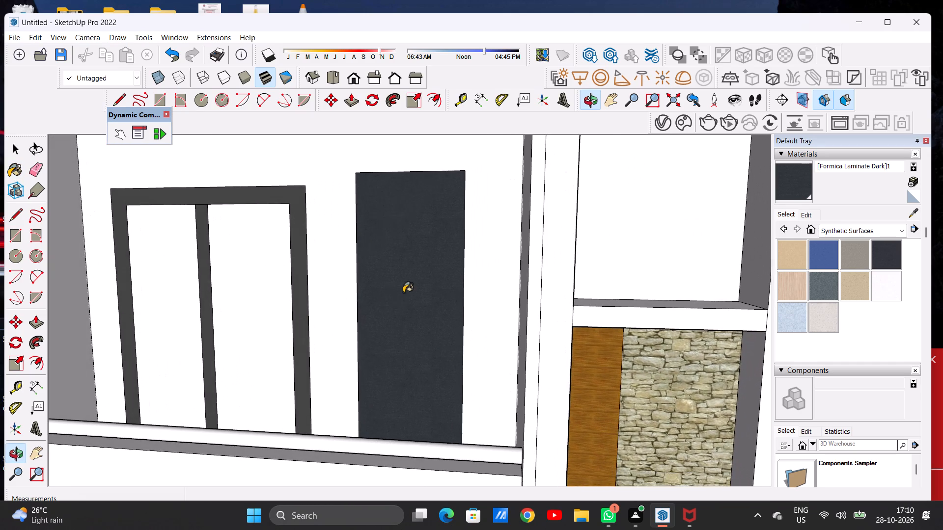
Undo the latest Formica Laminate Dark fills, including the one on the door beside the large balcony's window.
key("ctrl+z")
key("space")
scroll(397, 297, "down", 8)
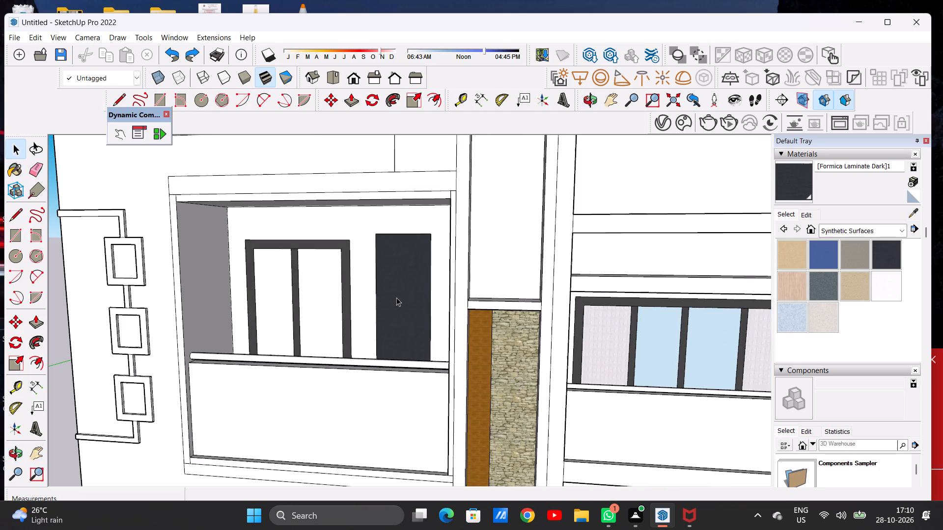
key("ctrl+z")
scroll(396, 297, "up", 6)
middle_click_drag(401, 296, 410, 295)
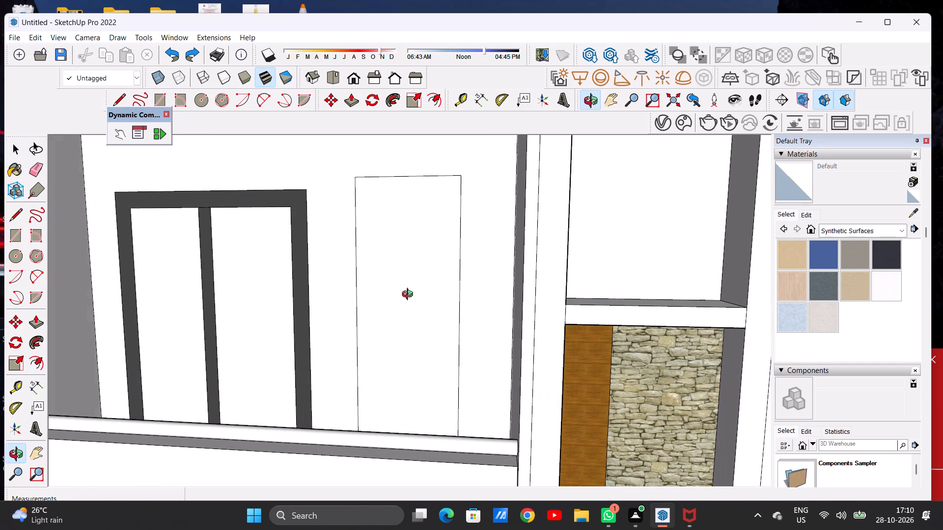
middle_click_drag(410, 295, 416, 290)
scroll(373, 320, "down", 6)
middle_click_drag(380, 308, 389, 316)
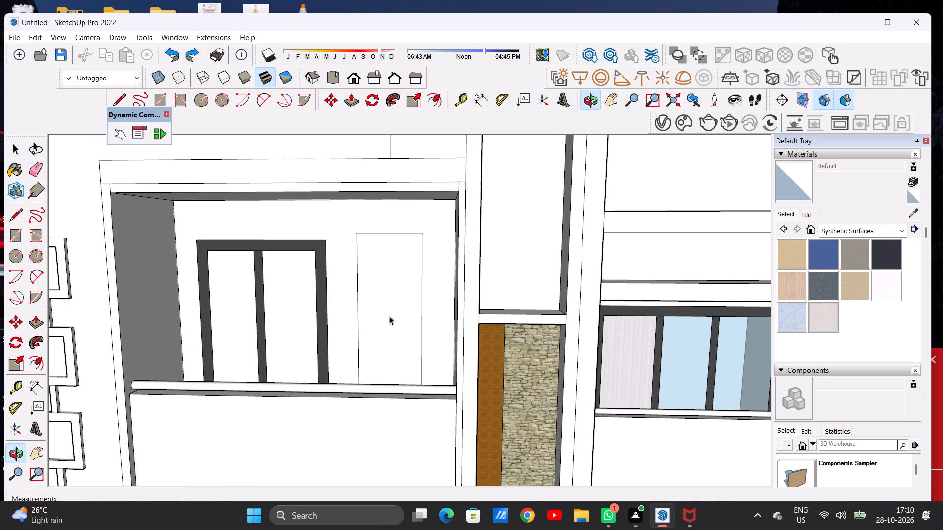
Push the large balcony's door face about 1' 7" into the wall with Push/Pull.
key("p")
scroll(391, 279, "up", 5)
left_click(374, 311)
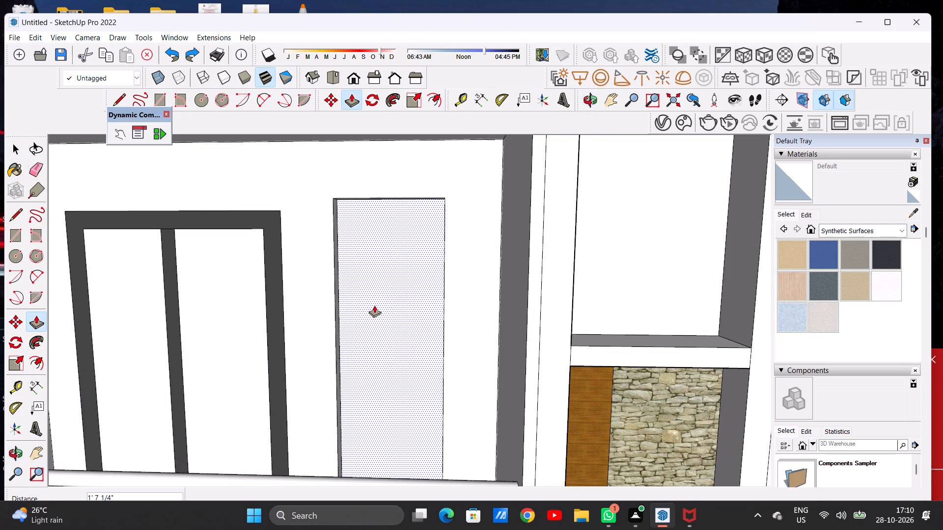
left_click(374, 305)
key("space")
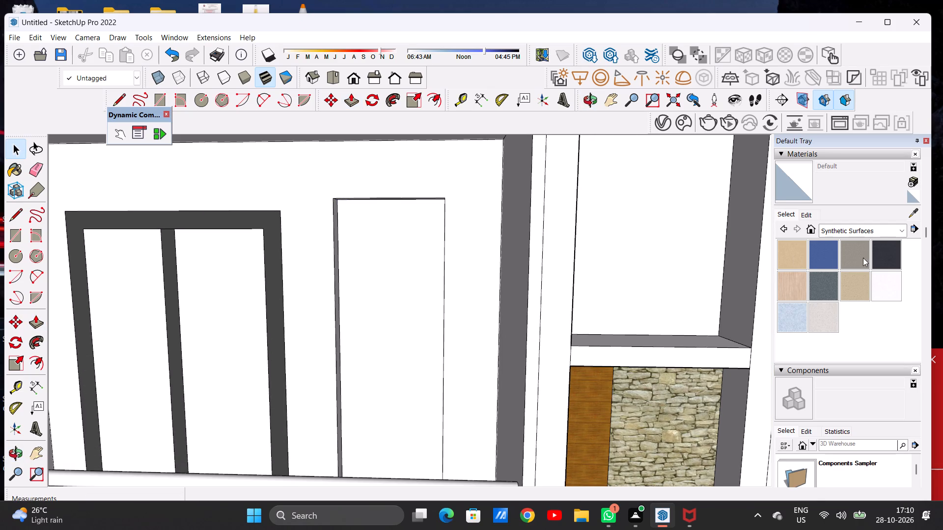
Paint the recessed face of the large balcony's door with Formica Laminate Dark from Synthetic Surfaces.
left_click(878, 247)
left_click(382, 297)
scroll(400, 296, "down", 7)
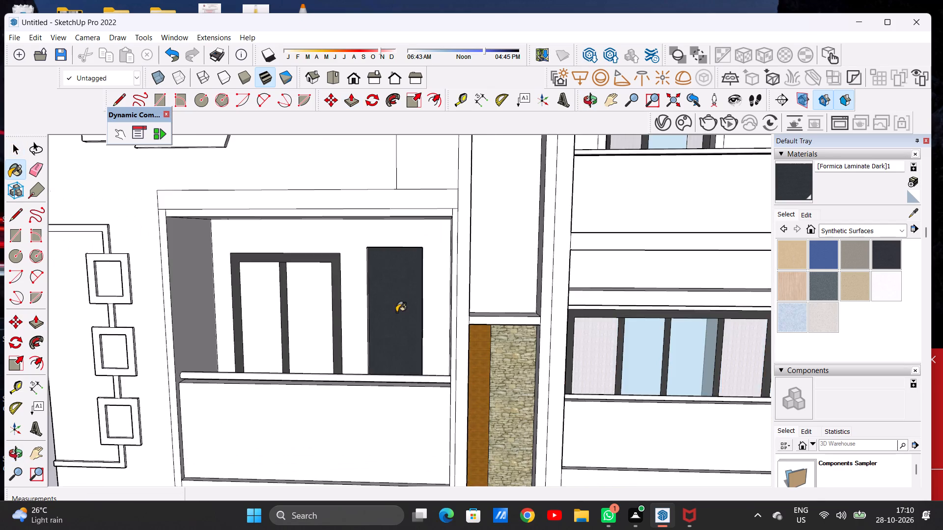
middle_click_drag(396, 315, 403, 320)
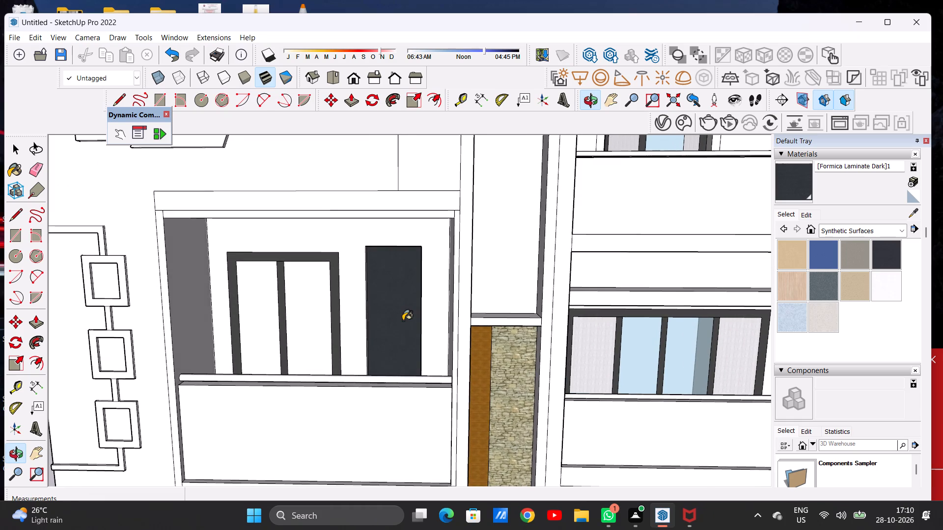
key("space")
Paint the left reveal of the recessed balcony door with Formica Beige from Synthetic Surfaces.
left_click(797, 255)
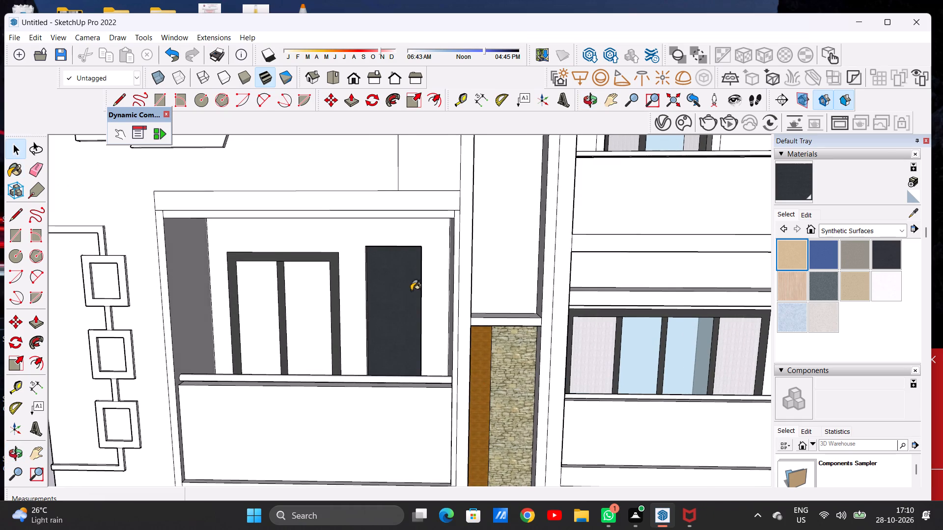
scroll(406, 293, "down", 2)
middle_click_drag(340, 315, 272, 338)
scroll(385, 316, "up", 4)
scroll(385, 316, "down", 1)
scroll(385, 316, "up", 7)
scroll(400, 322, "down", 1)
scroll(400, 322, "up", 3)
left_click(379, 325)
scroll(393, 316, "down", 14)
Paint the bottom and right reveals of the recessed balcony door with Formica Beige.
middle_click_drag(384, 304, 448, 320)
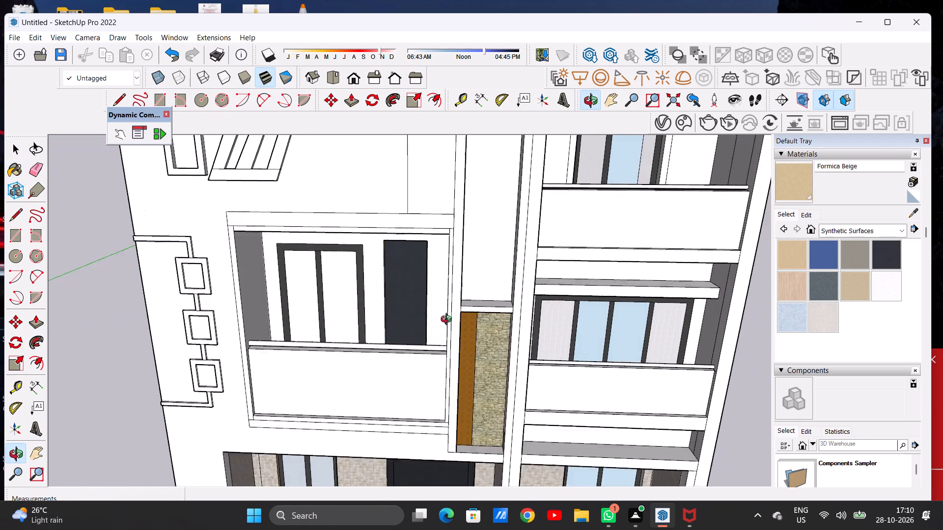
middle_click_drag(448, 320, 467, 346)
scroll(411, 344, "up", 20)
scroll(411, 344, "up", 1)
middle_click_drag(409, 332, 439, 389)
left_click(410, 425)
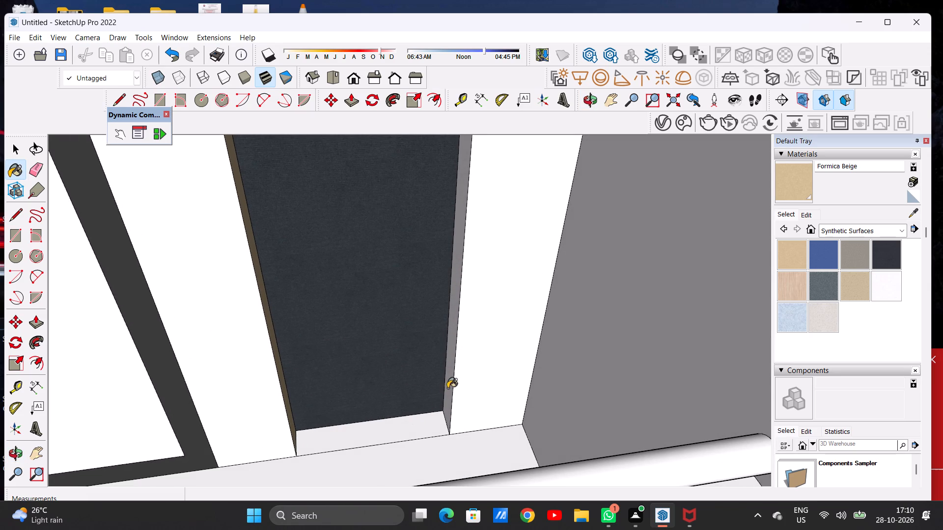
left_click(448, 388)
scroll(394, 392, "down", 9)
Paint the top reveal of the recessed balcony door with Formica Beige.
middle_click_drag(355, 393, 337, 320)
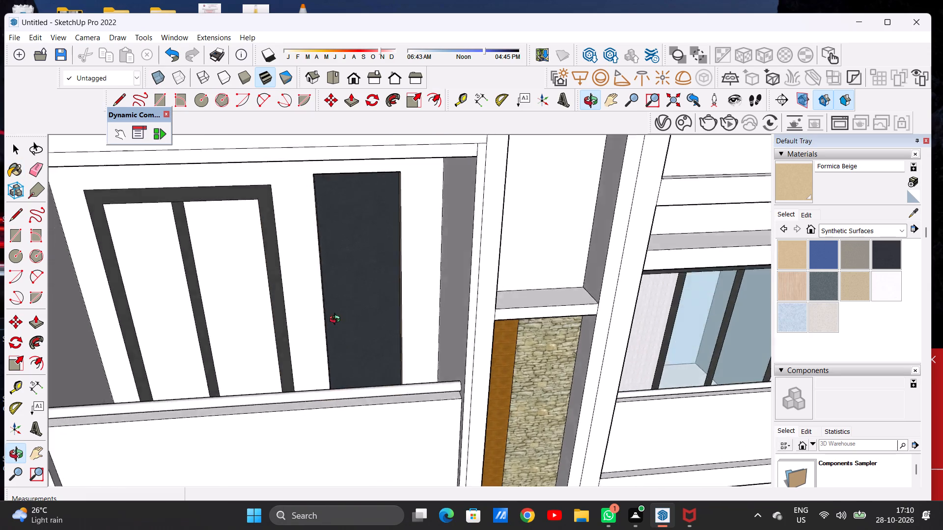
middle_click_drag(337, 320, 306, 234)
scroll(389, 187, "up", 8)
scroll(344, 261, "down", 6)
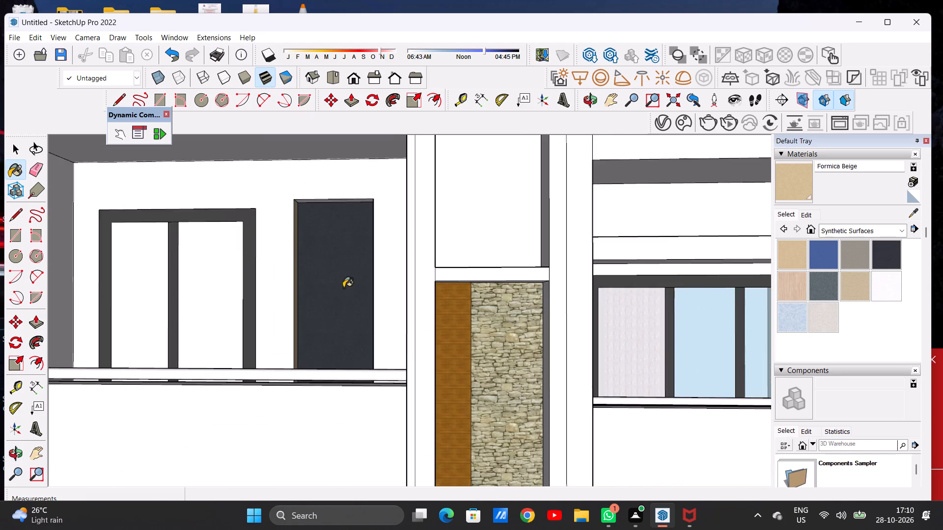
scroll(343, 288, "down", 4)
scroll(330, 204, "up", 12)
middle_click_drag(331, 286, 317, 242)
scroll(316, 227, "up", 5)
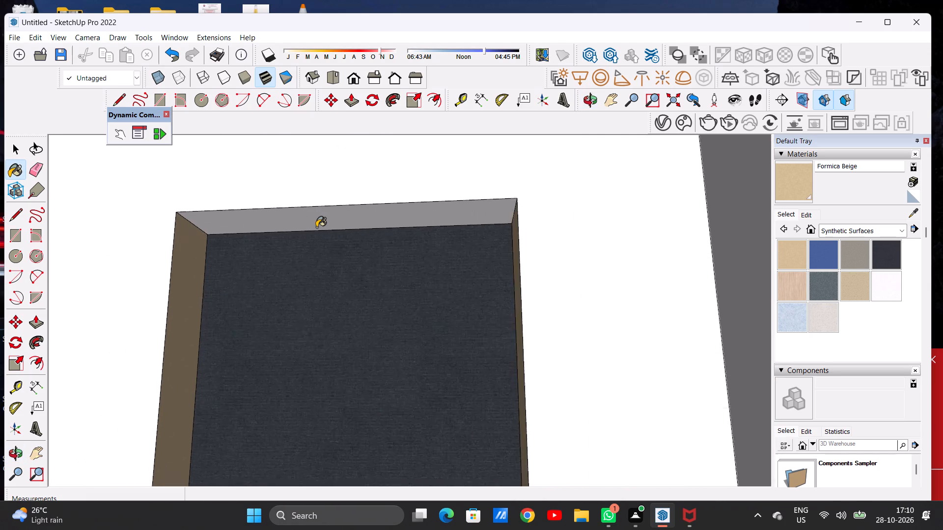
scroll(316, 227, "up", 2)
left_click(317, 219)
scroll(336, 242, "down", 20)
scroll(336, 242, "down", 3)
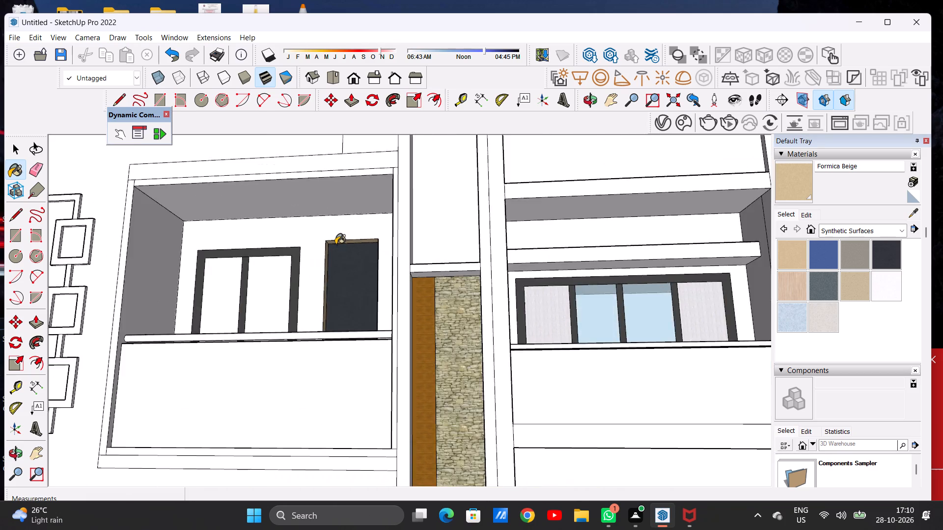
Paint the left reveal and sill of the ground-floor window right of the entrance door with Formica Beige.
scroll(335, 244, "down", 14)
middle_click_drag(345, 242, 291, 315)
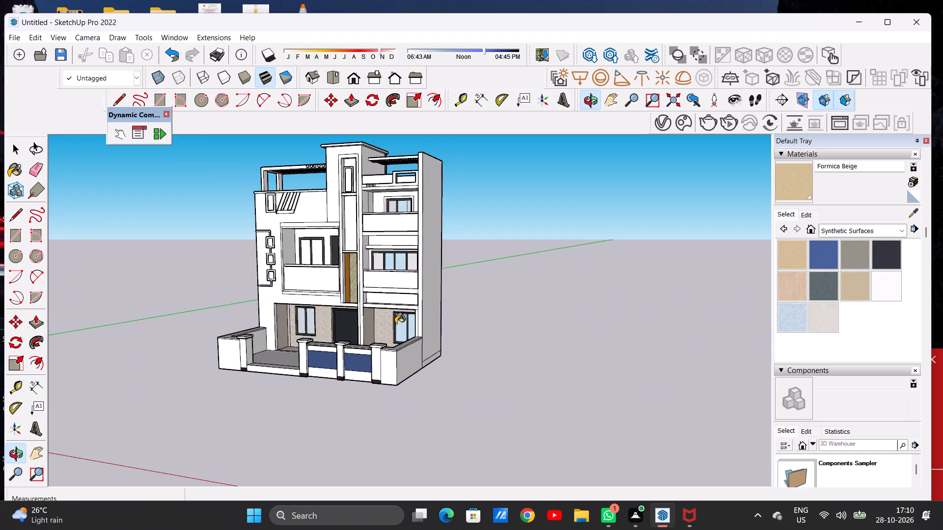
scroll(396, 330, "up", 3)
scroll(398, 335, "down", 1)
scroll(398, 335, "up", 13)
middle_click_drag(394, 338, 378, 369)
scroll(390, 354, "up", 15)
left_click(364, 349)
left_click(388, 455)
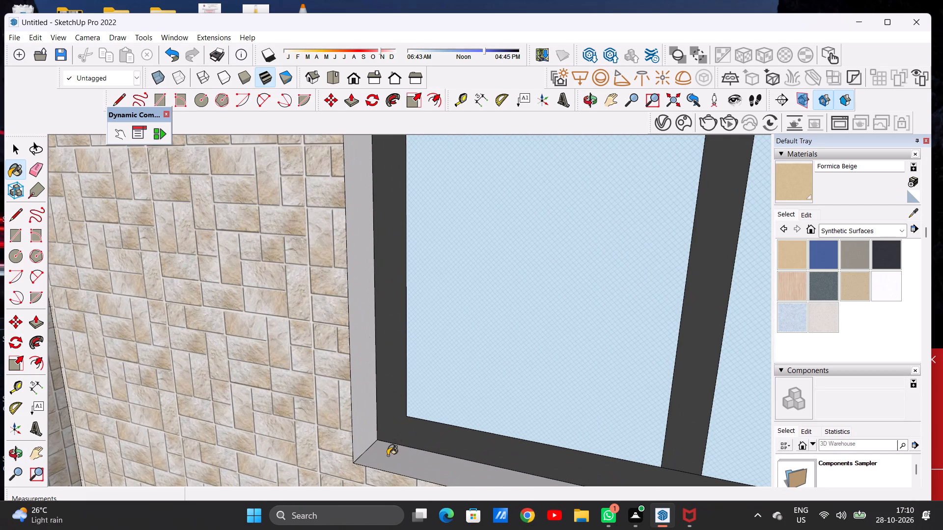
Paint the right reveal of the ground-floor window right of the entrance door with Formica Beige.
scroll(414, 344, "down", 2)
scroll(414, 344, "up", 1)
scroll(414, 344, "down", 15)
scroll(376, 326, "up", 1)
scroll(376, 326, "down", 1)
middle_click_drag(364, 333, 545, 302)
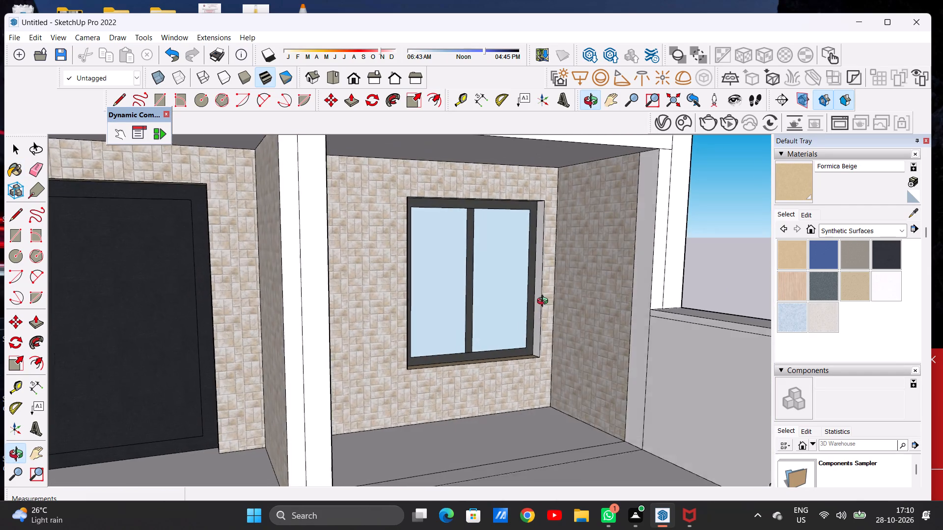
middle_click_drag(545, 302, 546, 302)
scroll(540, 294, "up", 8)
left_click(534, 300)
scroll(494, 343, "down", 9)
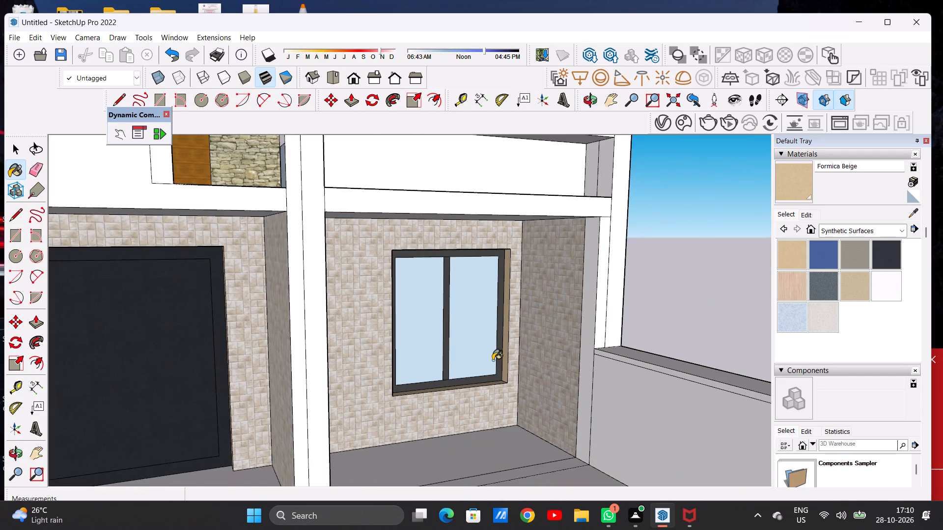
Paint the top reveal of the ground-floor window right of the entrance door with Formica Beige.
middle_click_drag(493, 360, 465, 277)
middle_click_drag(471, 267, 476, 419)
scroll(467, 403, "down", 13)
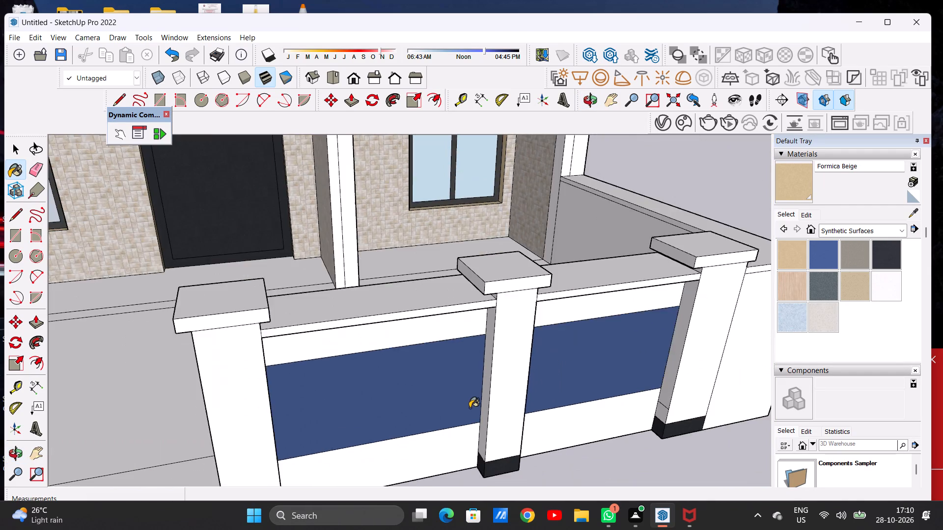
scroll(470, 408, "down", 5)
scroll(461, 299, "down", 10)
scroll(478, 232, "up", 10)
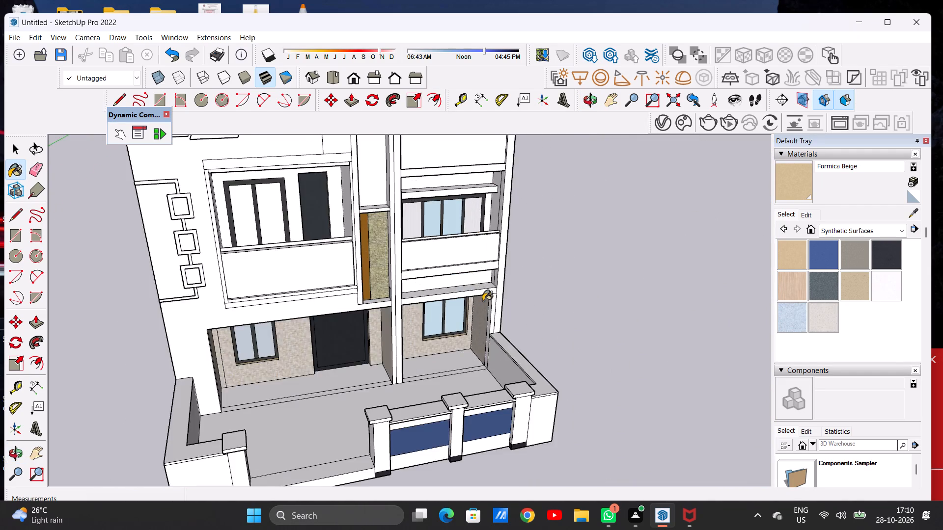
scroll(483, 301, "up", 5)
middle_click_drag(420, 326, 427, 241)
scroll(428, 312, "up", 8)
middle_click_drag(425, 328, 427, 275)
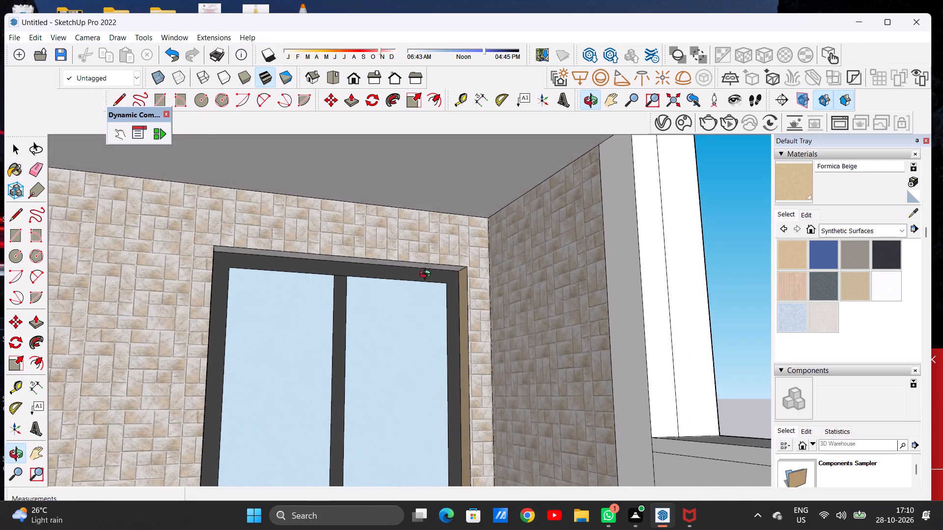
middle_click_drag(427, 275, 423, 264)
scroll(422, 278, "up", 14)
left_click(495, 217)
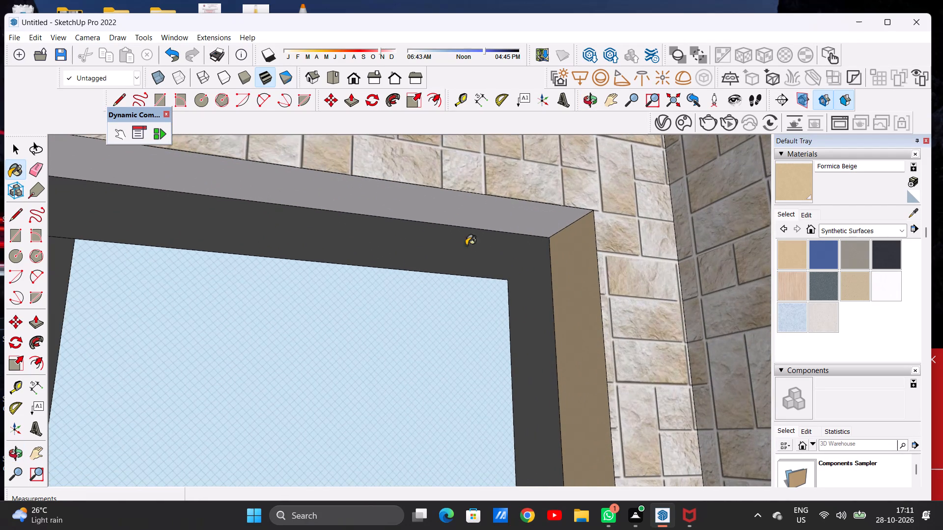
scroll(444, 276, "down", 20)
scroll(444, 276, "down", 11)
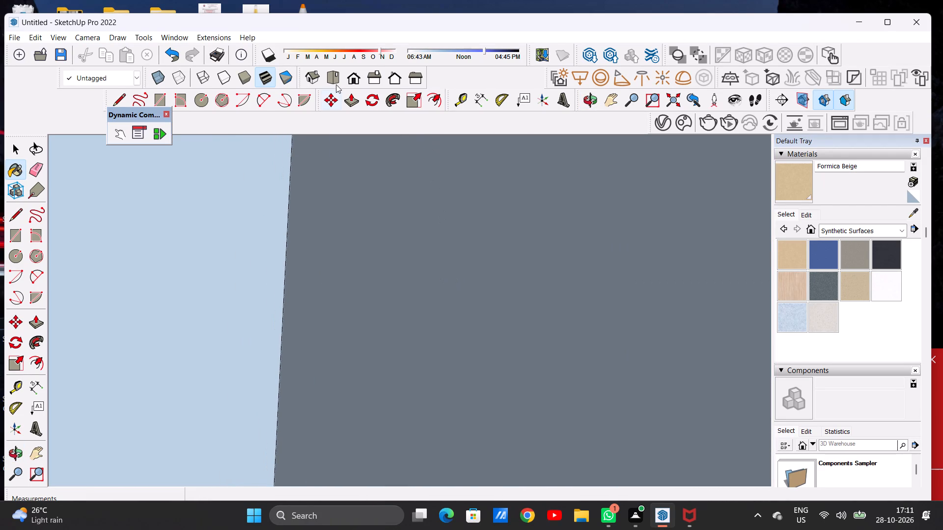
Examine the front elevation and the edges of the middle-floor window on the right-hand bay for reveals still lacking material.
left_click(348, 81)
scroll(384, 293, "down", 12)
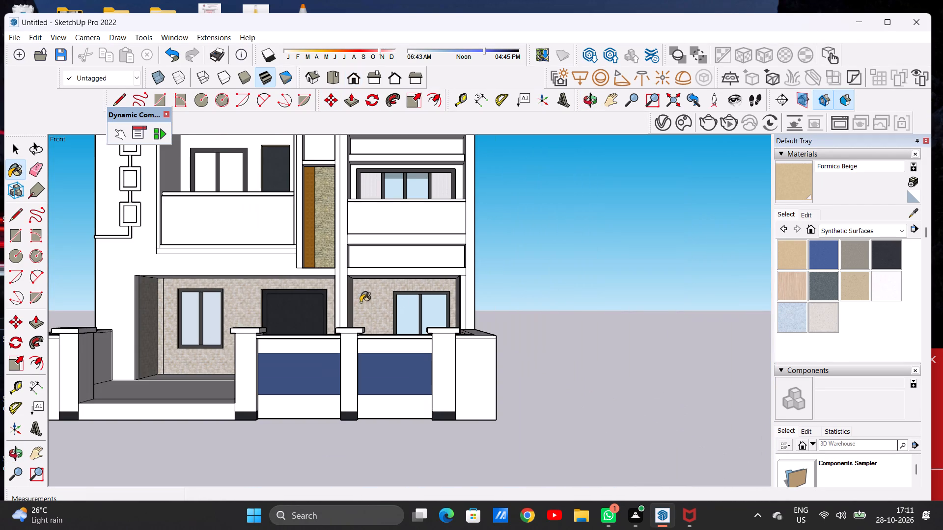
middle_click_drag(235, 314, 196, 357)
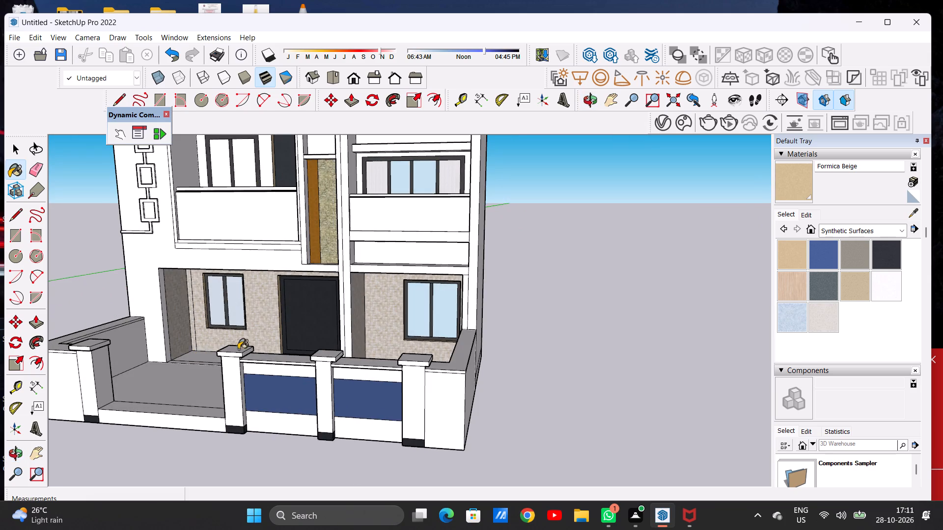
scroll(242, 349, "down", 6)
scroll(337, 252, "up", 9)
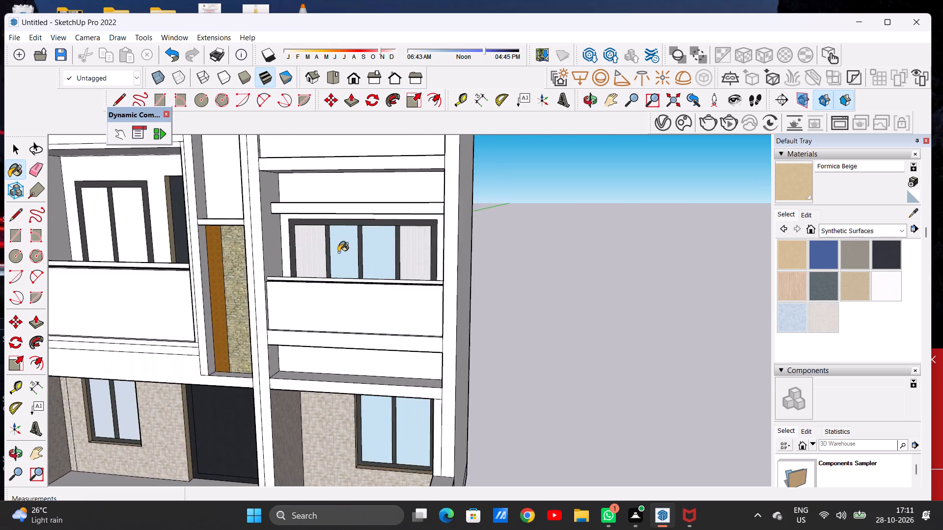
scroll(339, 252, "up", 2)
scroll(339, 252, "down", 1)
scroll(339, 252, "up", 1)
scroll(339, 252, "down", 1)
scroll(339, 252, "up", 11)
middle_click_drag(341, 261, 169, 299)
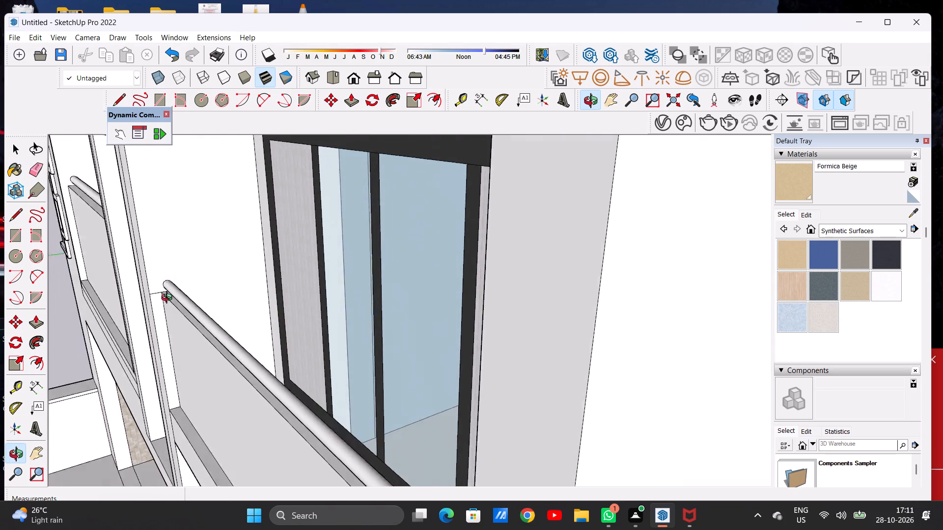
middle_click_drag(169, 299, 392, 263)
scroll(392, 263, "up", 1)
scroll(393, 259, "down", 20)
scroll(393, 259, "down", 4)
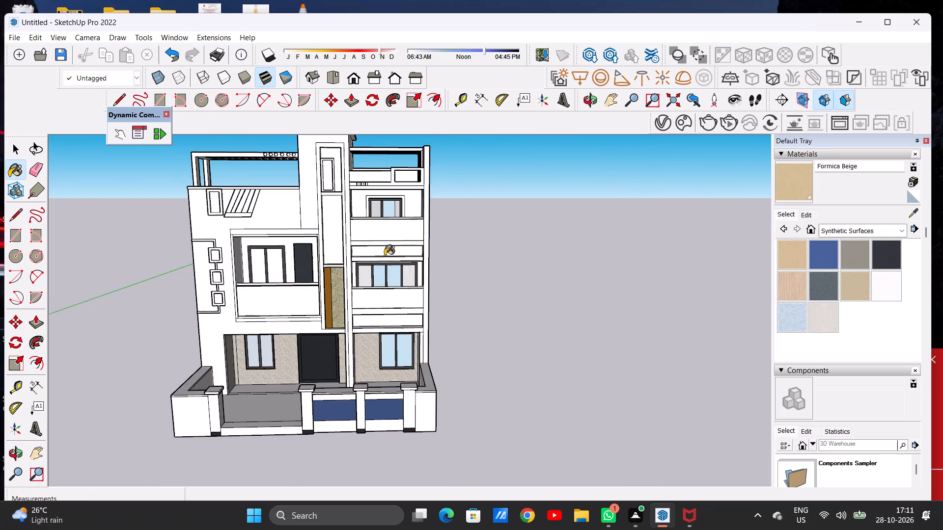
Paint the left reveal and sill of the top-floor window on the right-hand bay with Formica Beige.
scroll(406, 219, "up", 14)
middle_click_drag(380, 202, 247, 234)
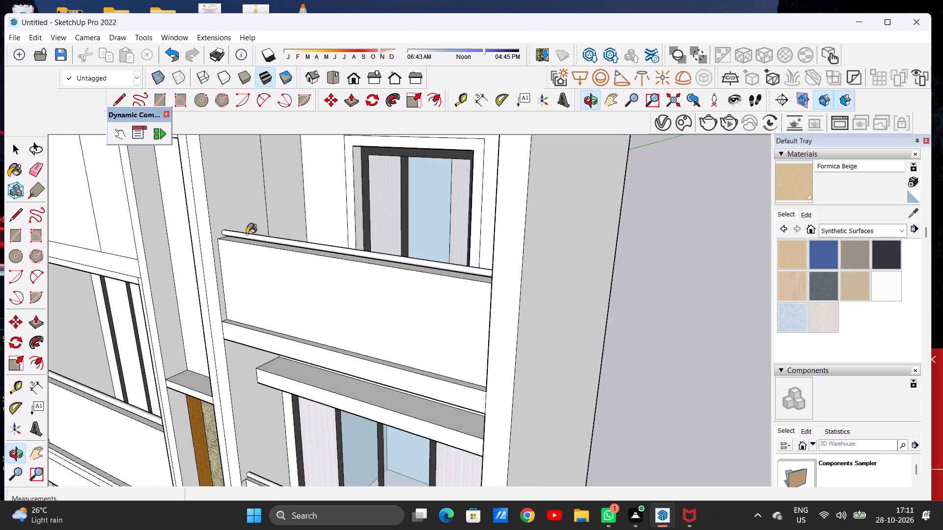
scroll(356, 215, "up", 14)
left_click(360, 207)
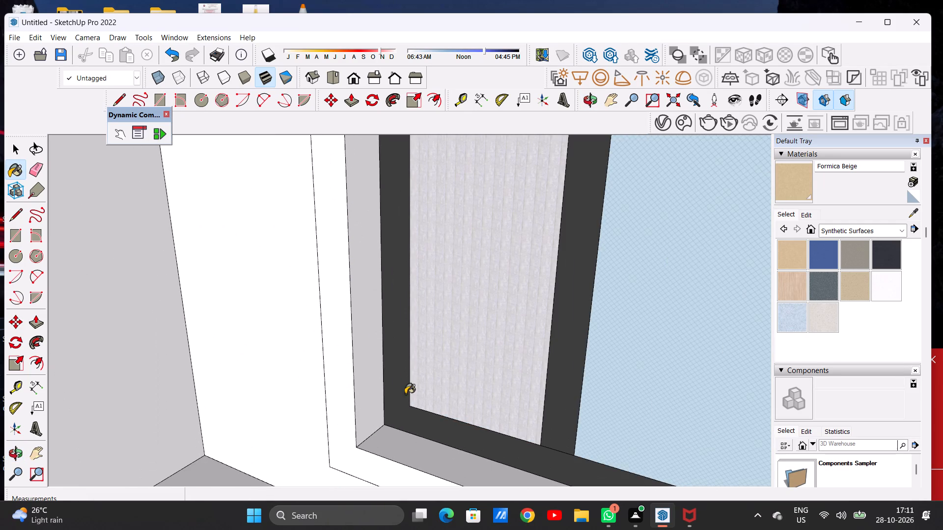
left_click(405, 444)
scroll(390, 375, "down", 16)
Paint the top and right reveals of the top-floor window on the right-hand bay with Formica Beige.
middle_click_drag(367, 356, 402, 346)
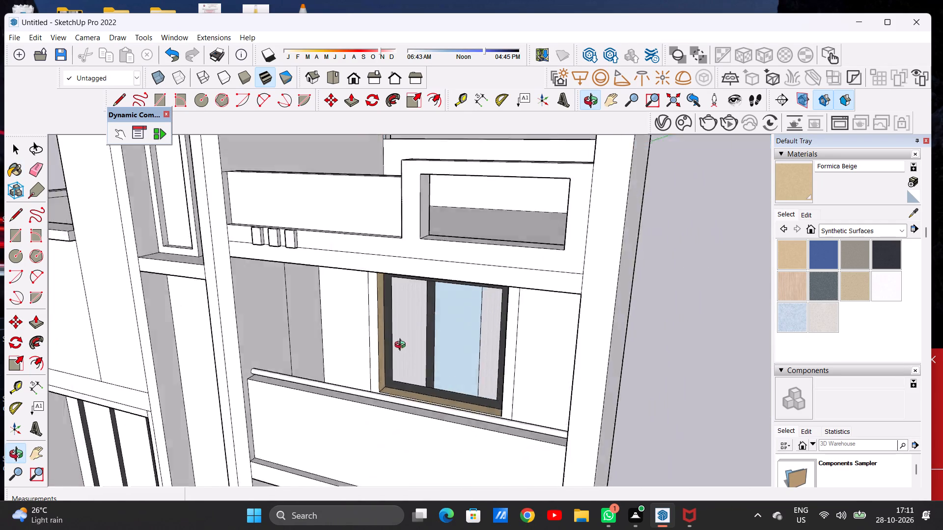
middle_click_drag(402, 346, 567, 310)
scroll(517, 286, "up", 13)
middle_click_drag(497, 296, 492, 220)
left_click(474, 169)
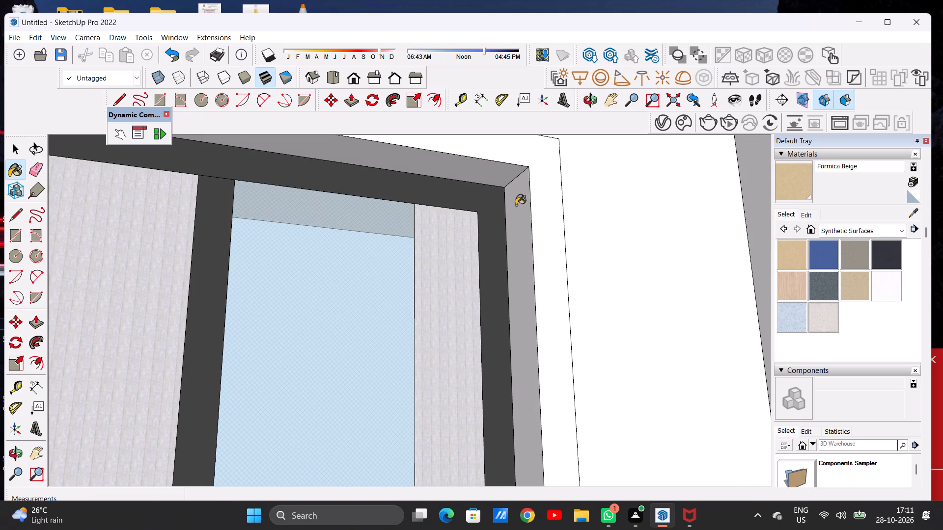
left_click(516, 205)
scroll(517, 241, "down", 14)
Review the painted door and window reveals across the whole front elevation.
middle_click_drag(518, 258, 444, 334)
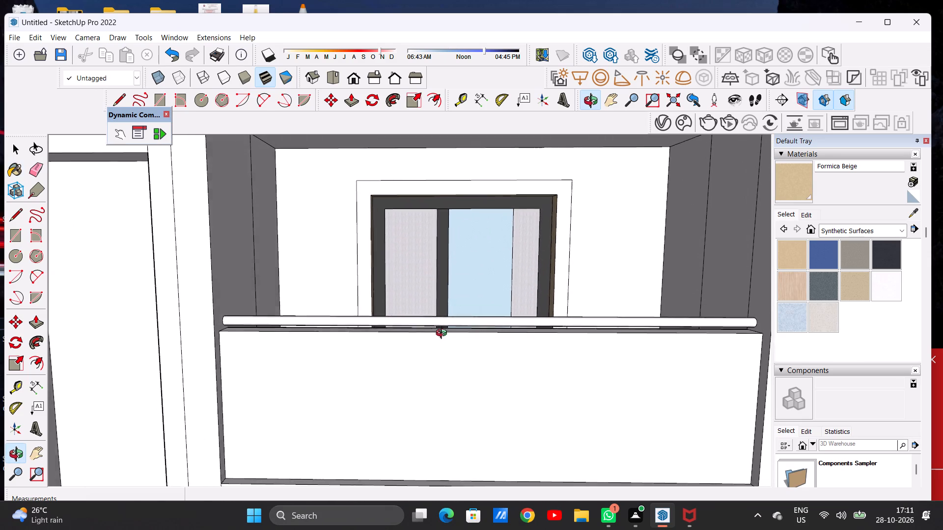
middle_click_drag(444, 334, 444, 335)
scroll(442, 318, "down", 20)
scroll(442, 318, "down", 8)
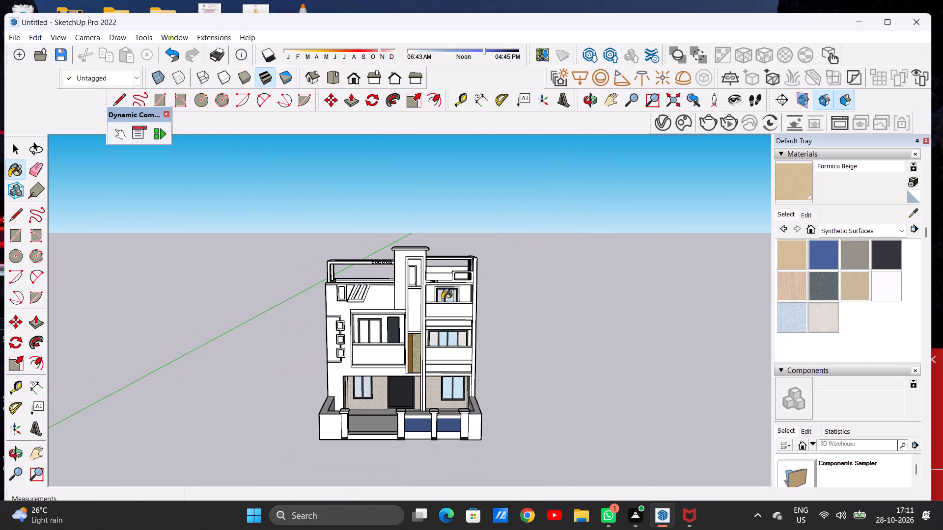
scroll(454, 314, "up", 2)
scroll(455, 318, "down", 1)
scroll(455, 318, "up", 1)
scroll(455, 318, "down", 1)
scroll(455, 318, "up", 6)
key("space")
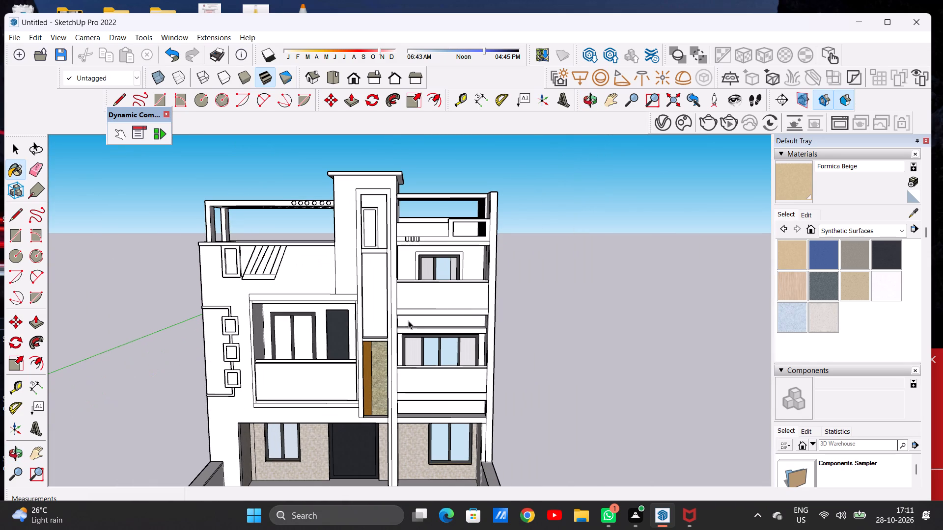
Draw a vertical line about 25' 11" long down the right pane of the left-bay balcony window, near its centre mullion.
scroll(409, 298, "down", 6)
scroll(367, 323, "up", 3)
scroll(366, 328, "down", 1)
scroll(366, 328, "up", 13)
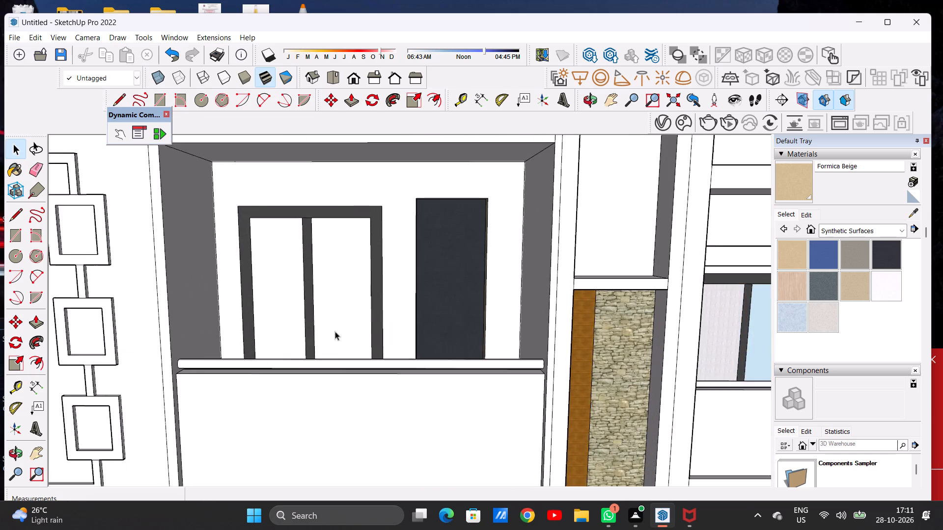
scroll(335, 331, "up", 1)
middle_click(342, 344)
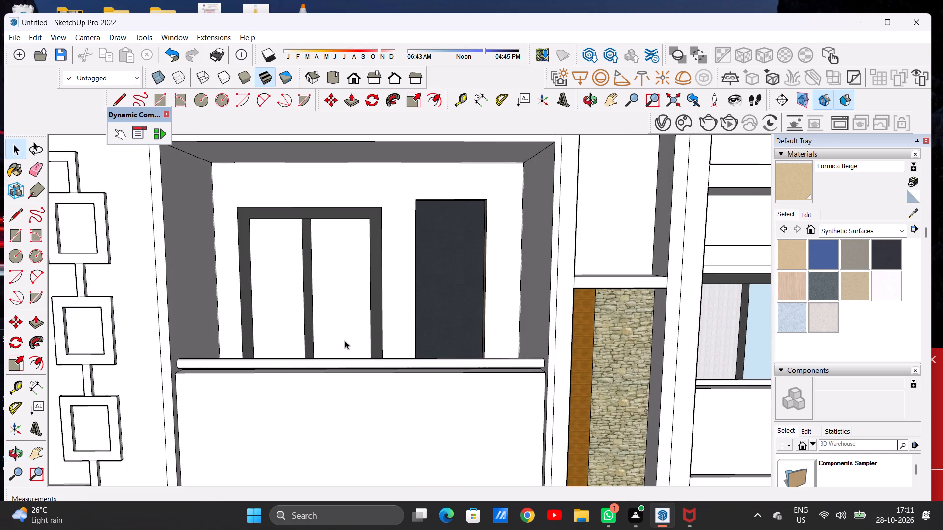
key("l")
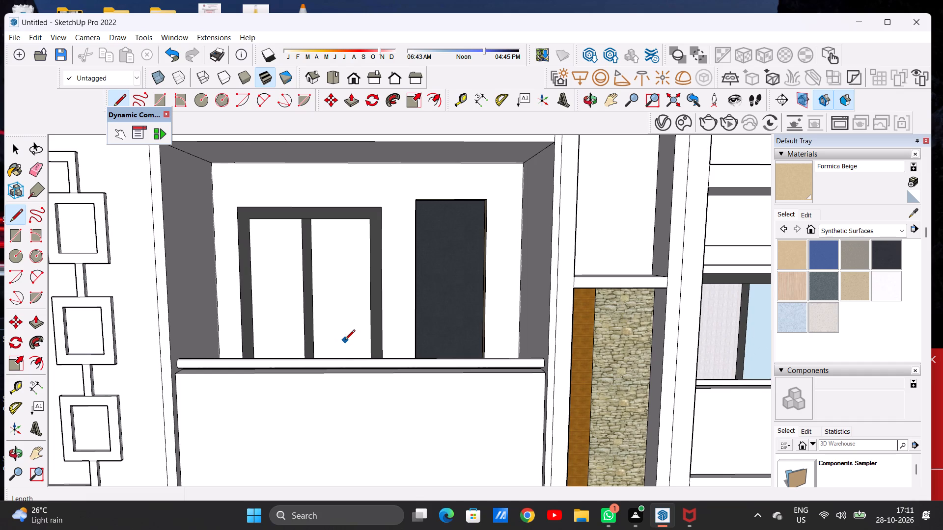
left_click(320, 222)
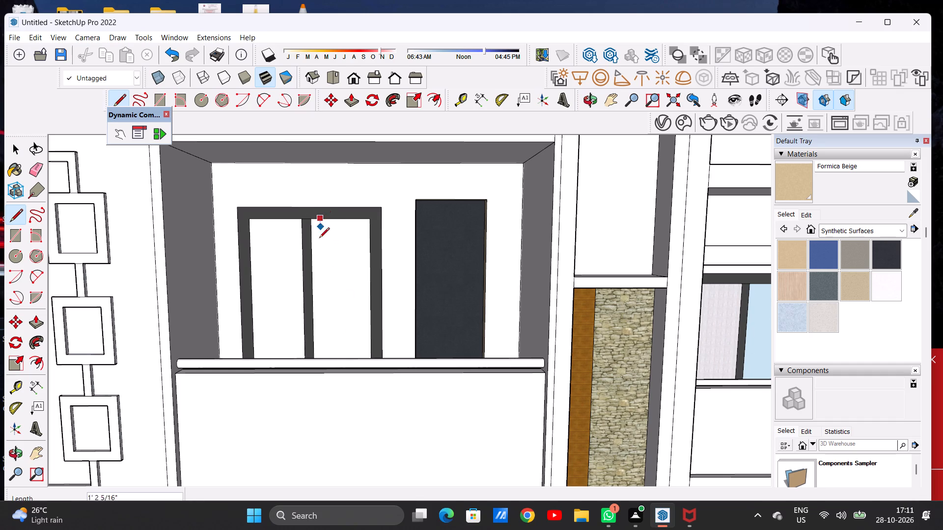
scroll(317, 243, "down", 7)
middle_click_drag(319, 250, 318, 324)
scroll(321, 270, "up", 10)
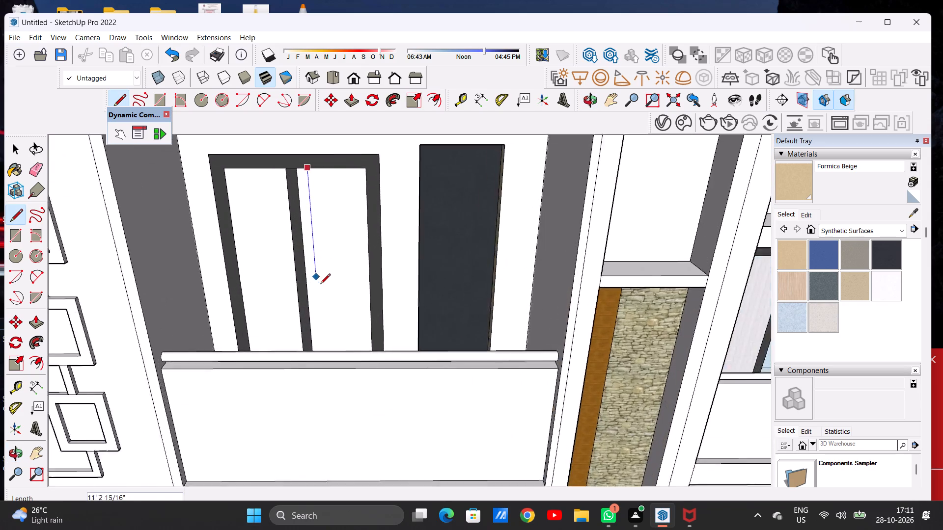
scroll(320, 285, "up", 5)
middle_click_drag(321, 290, 315, 330)
scroll(321, 279, "down", 7)
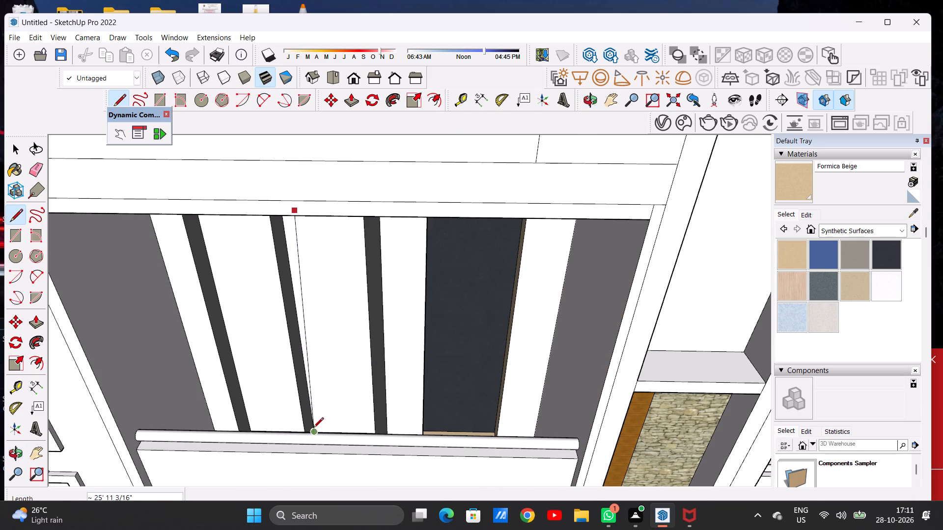
scroll(316, 424, "up", 6)
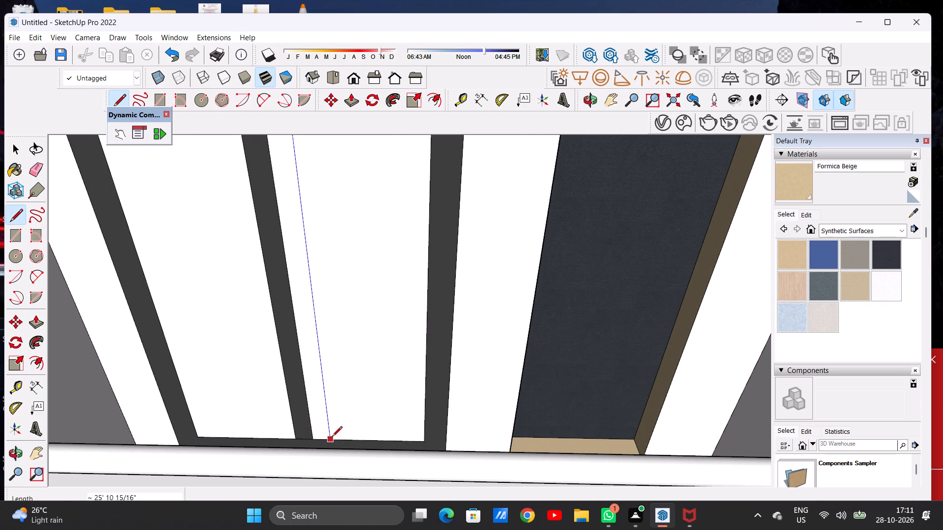
left_click(333, 437)
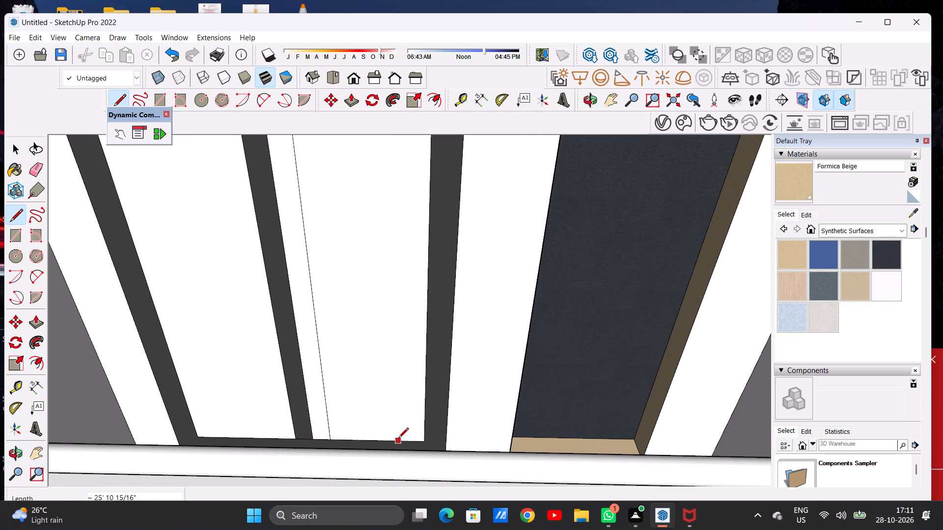
Draw a second full-height vertical line in the same pane, near the window's right frame member, from bottom to top edge.
left_click(398, 439)
scroll(396, 420, "down", 10)
scroll(390, 331, "up", 6)
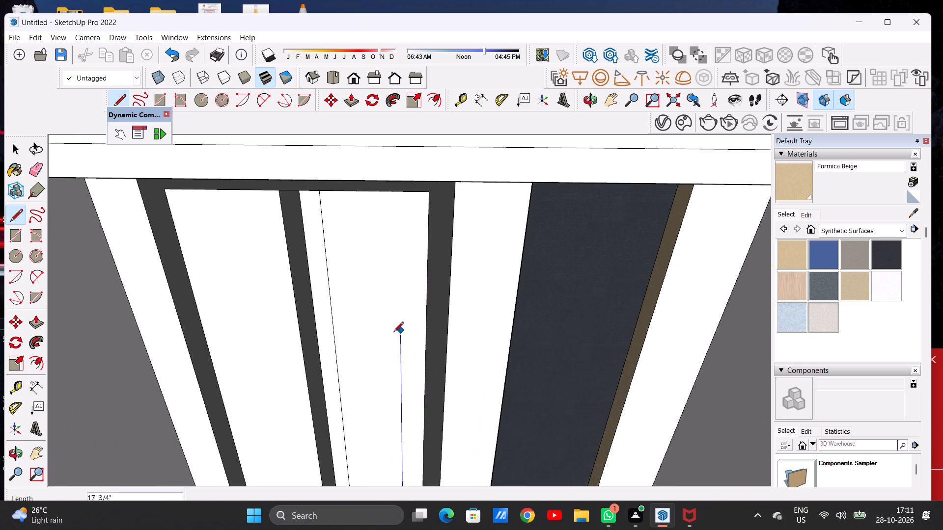
middle_click_drag(408, 362, 417, 250)
scroll(389, 299, "down", 16)
scroll(389, 257, "up", 2)
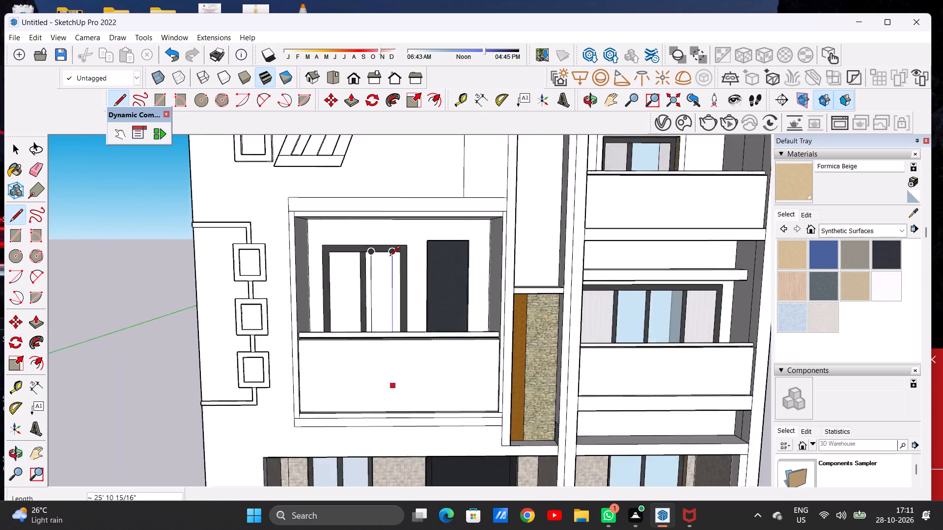
scroll(389, 257, "up", 4)
scroll(389, 257, "down", 1)
scroll(389, 257, "up", 4)
left_click(395, 244)
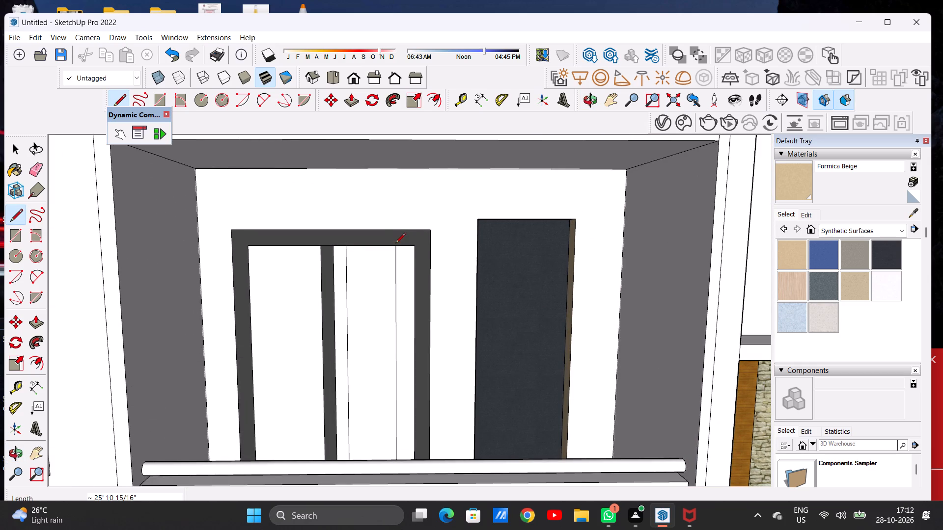
key("space")
Examine the divided right pane of the balcony window and the adjacent door from several angles.
scroll(373, 302, "down", 1)
scroll(373, 302, "up", 1)
scroll(373, 302, "down", 3)
middle_click_drag(411, 314, 351, 443)
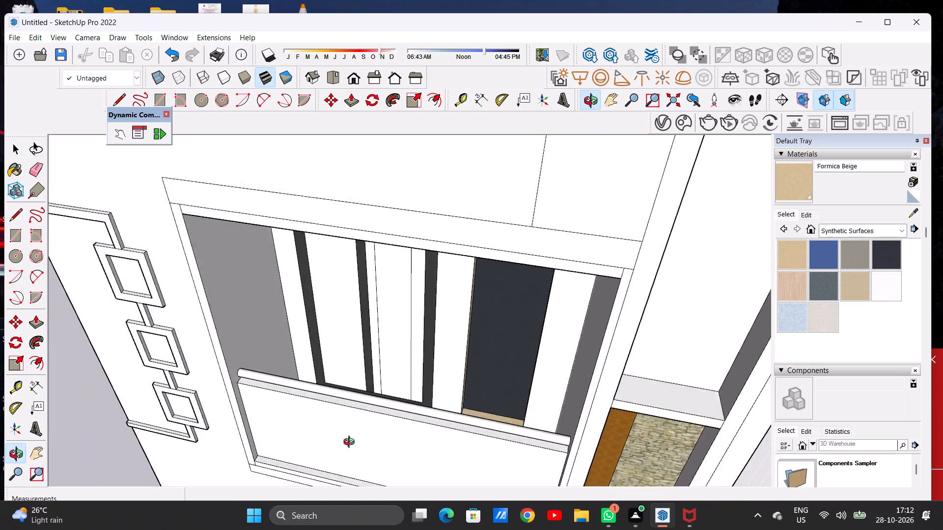
middle_click_drag(351, 443, 414, 382)
scroll(388, 379, "down", 8)
scroll(387, 369, "up", 9)
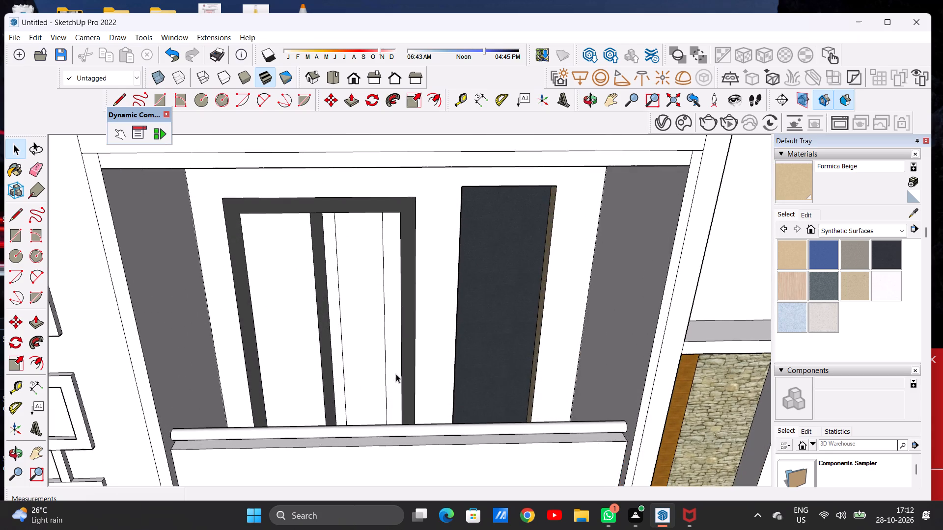
middle_click_drag(303, 378, 222, 384)
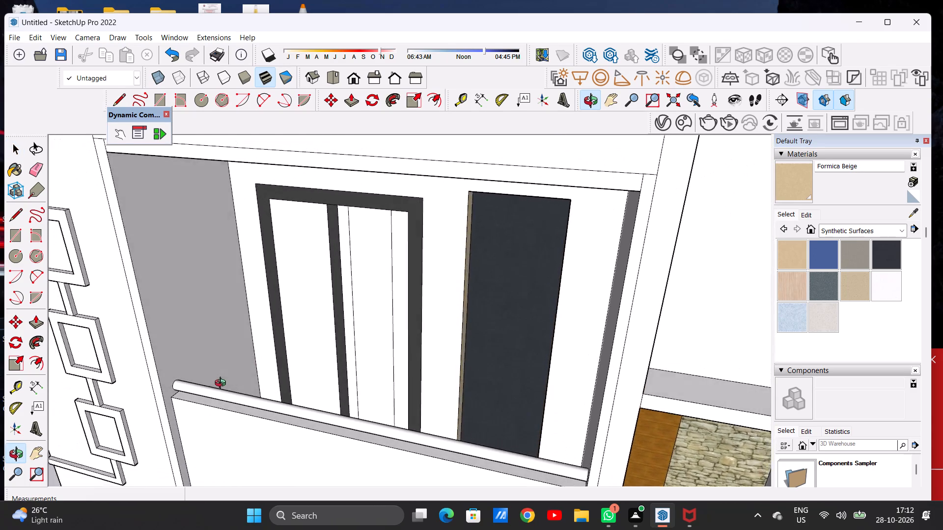
middle_click_drag(222, 384, 221, 385)
scroll(345, 426, "up", 1)
scroll(345, 426, "down", 1)
scroll(345, 426, "up", 5)
scroll(406, 407, "down", 1)
scroll(406, 407, "up", 4)
middle_click_drag(453, 400, 364, 460)
scroll(399, 413, "up", 1)
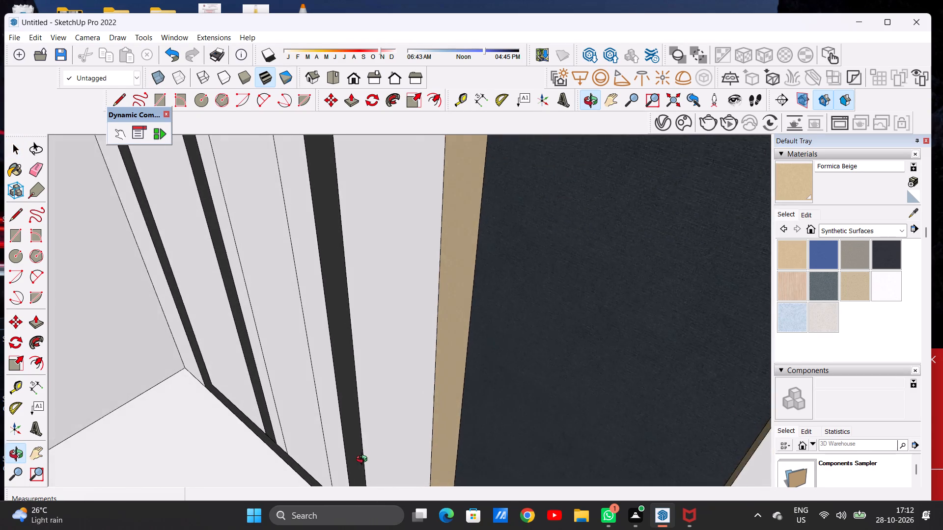
middle_click_drag(364, 460, 370, 472)
scroll(452, 343, "down", 8)
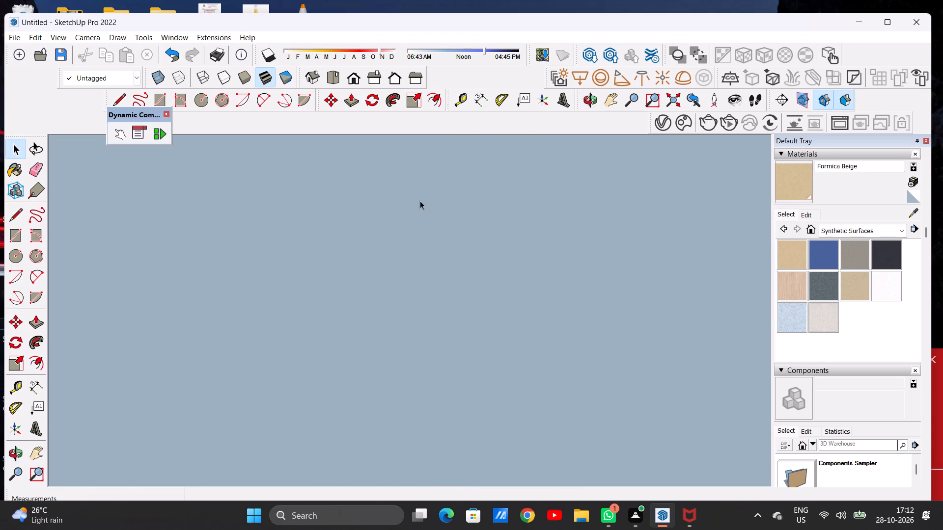
left_click(356, 79)
scroll(358, 244, "down", 20)
scroll(377, 166, "up", 9)
scroll(373, 212, "down", 1)
scroll(369, 212, "up", 6)
middle_click_drag(369, 234, 266, 352)
scroll(386, 293, "up", 13)
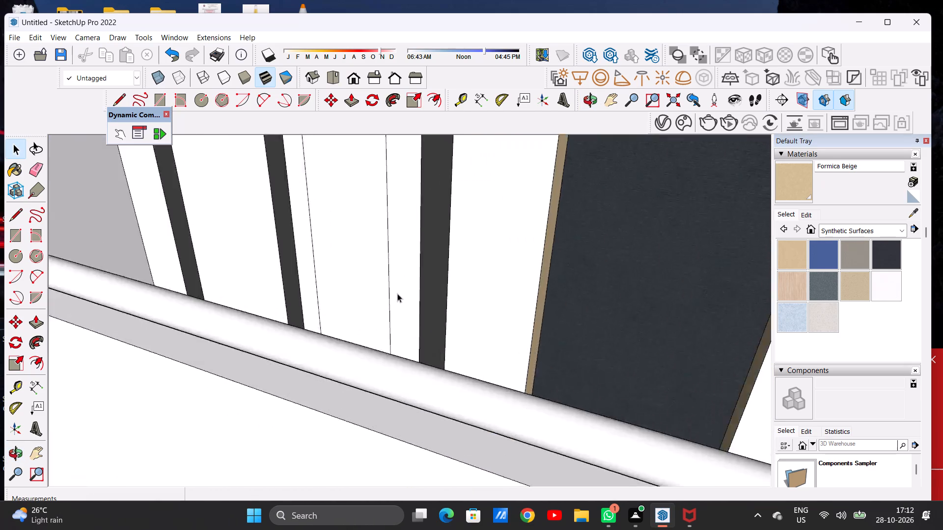
scroll(397, 293, "up", 4)
middle_click_drag(375, 348, 421, 314)
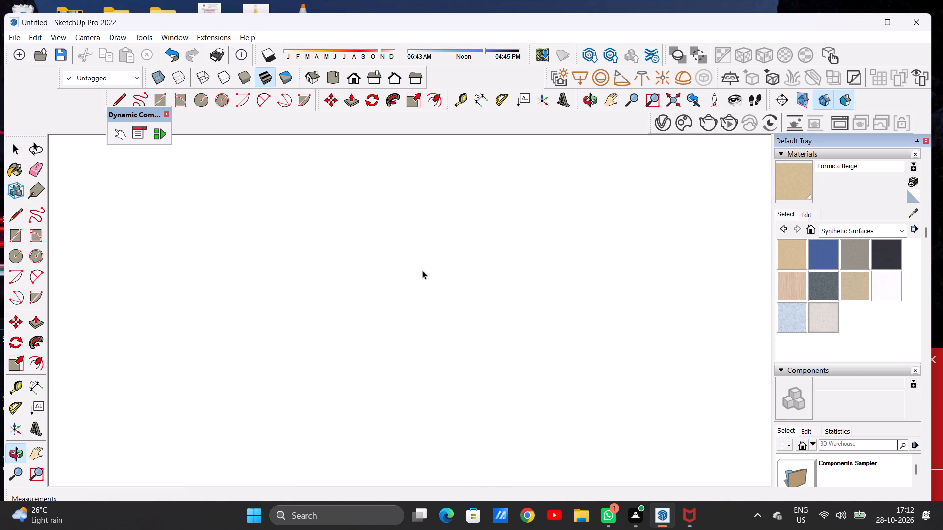
From the front view, paint the balcony window's left pane and the right pane's two side strips with Window Coverings material Blinds Vertical Pattern.
left_click(356, 80)
scroll(323, 344, "down", 10)
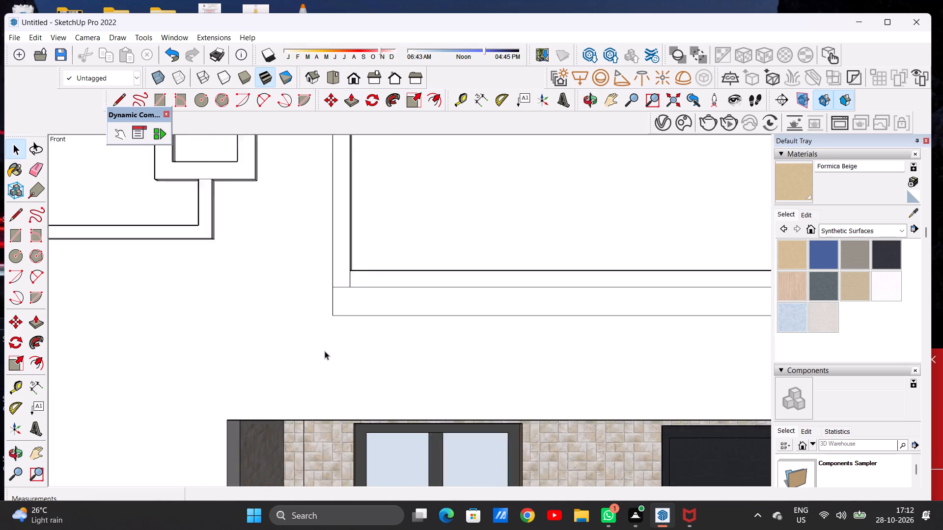
scroll(325, 351, "down", 19)
scroll(374, 267, "up", 7)
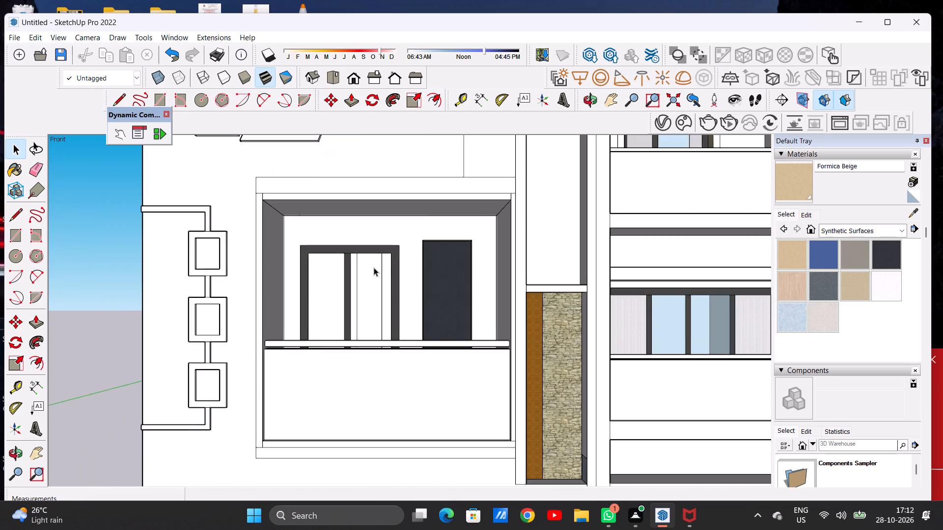
scroll(374, 267, "up", 5)
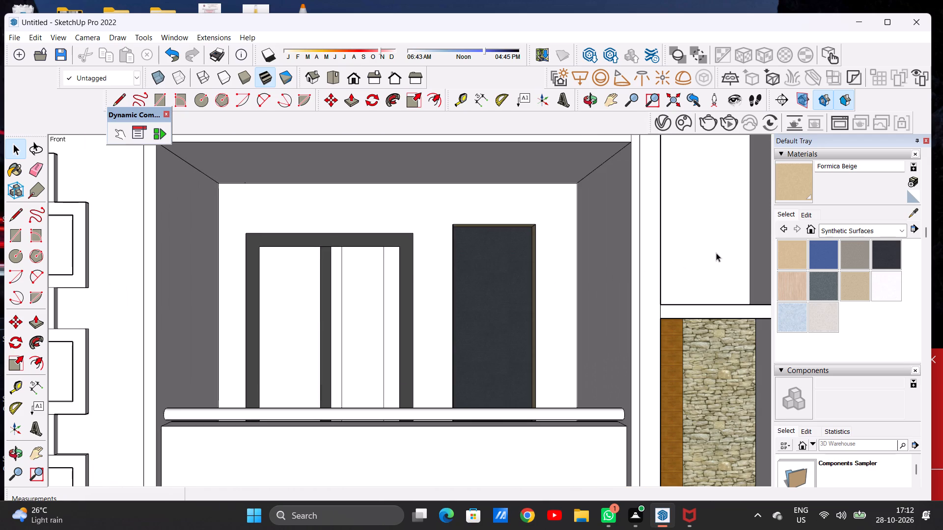
left_click(841, 231)
left_click(857, 379)
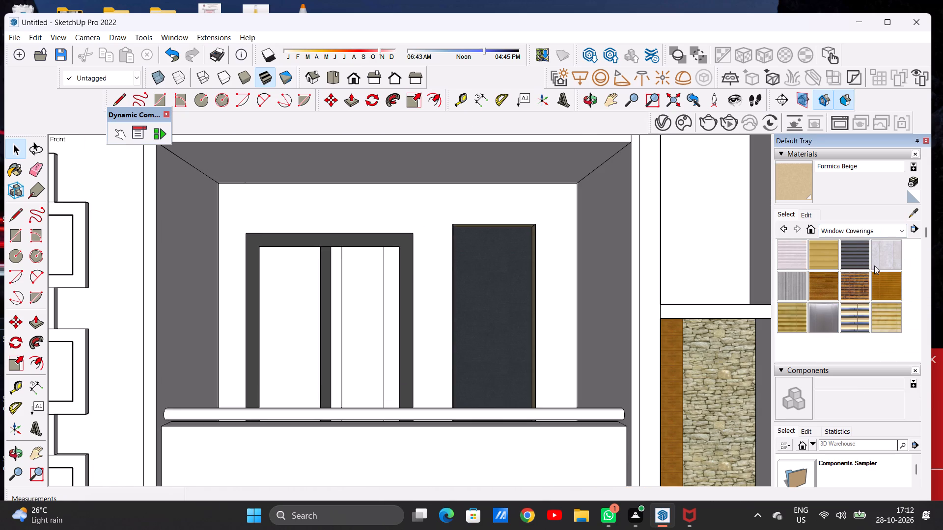
left_click(876, 263)
left_click(392, 294)
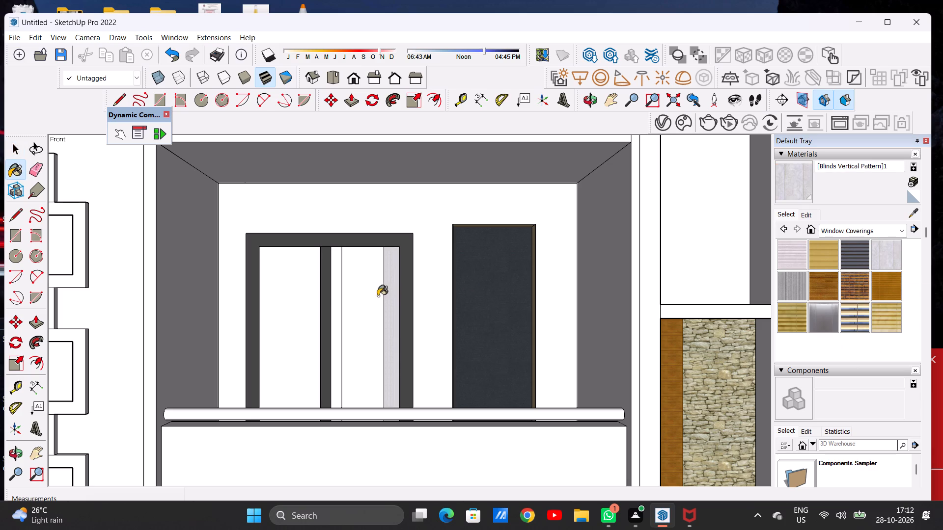
left_click(333, 303)
left_click(297, 310)
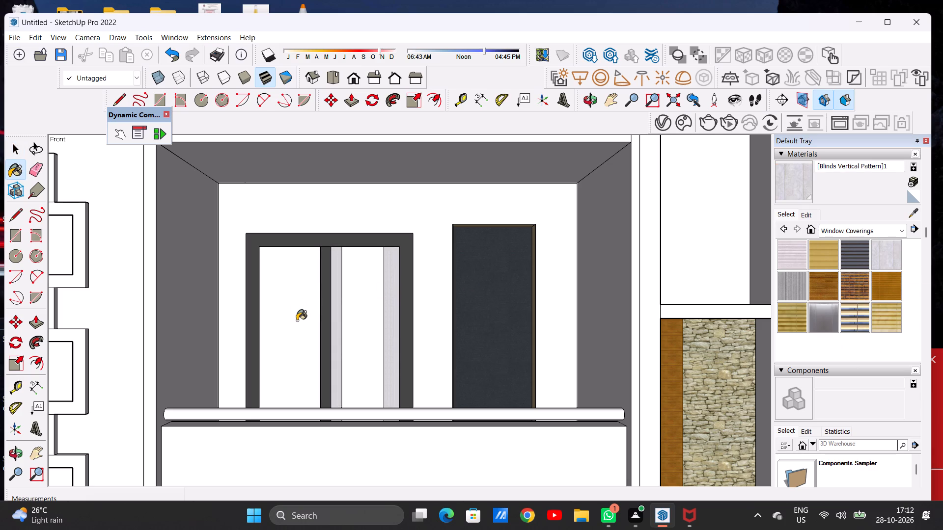
scroll(299, 328, "up", 9)
scroll(310, 321, "down", 9)
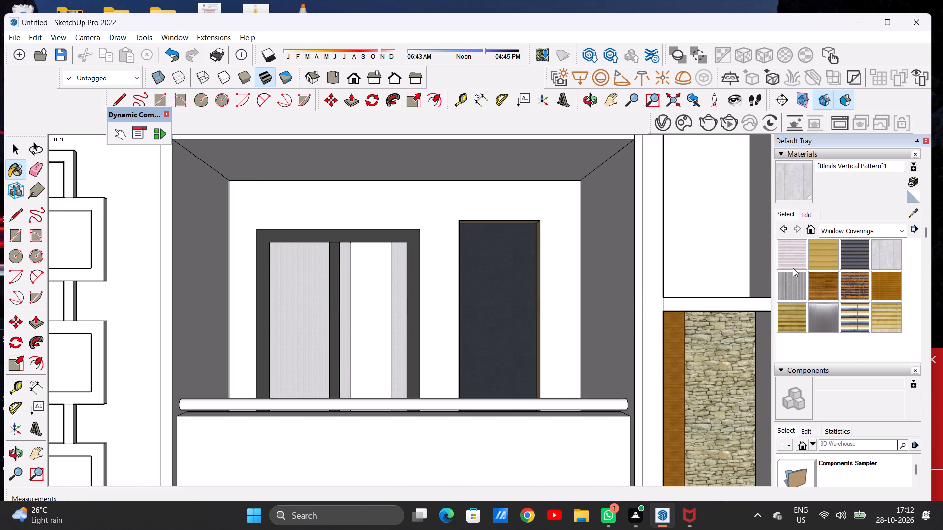
Paint the centre strip of the balcony window's right pane with Translucent Glass Safety from Glass and Mirrors.
left_click(828, 229)
left_click(844, 292)
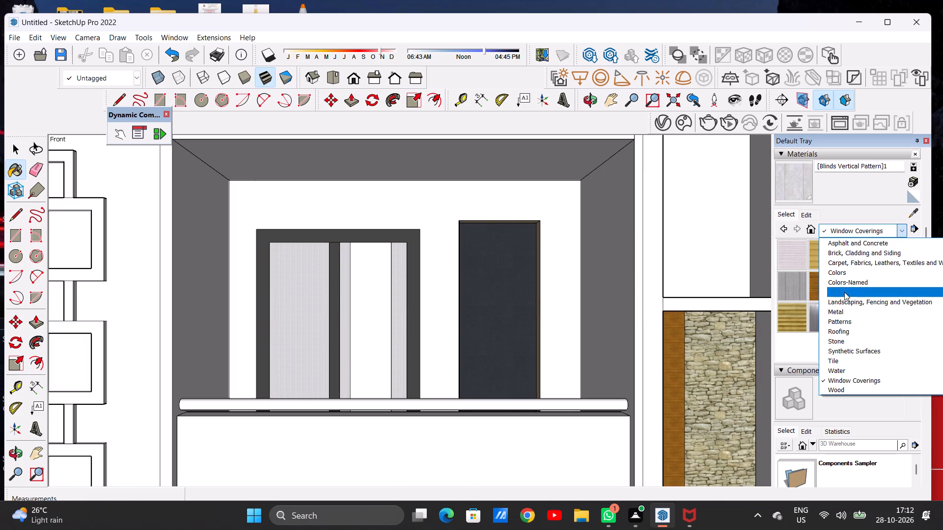
left_click(782, 307)
left_click(366, 298)
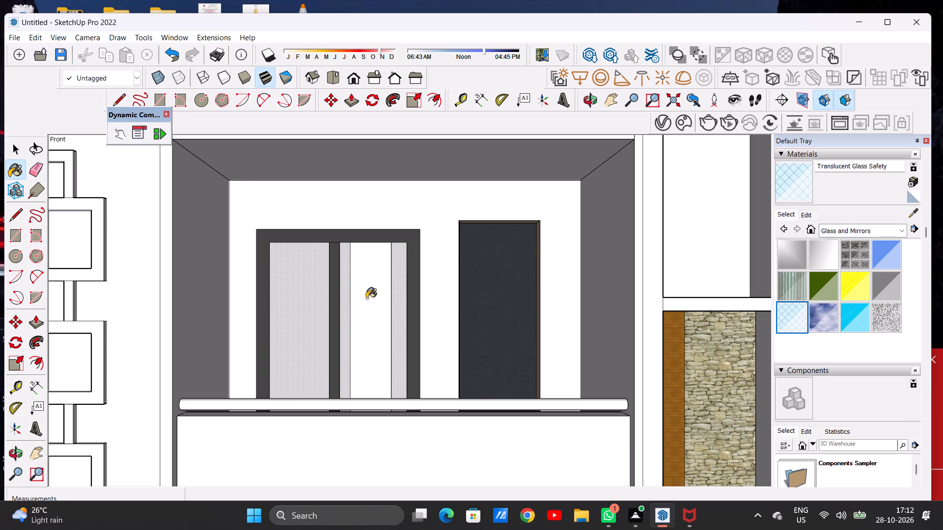
key("space")
Review the materials across the whole front elevation and on the ground-floor wall with the left window and main door.
scroll(376, 300, "down", 3)
scroll(377, 303, "up", 1)
scroll(377, 303, "down", 13)
middle_click_drag(380, 301, 294, 367)
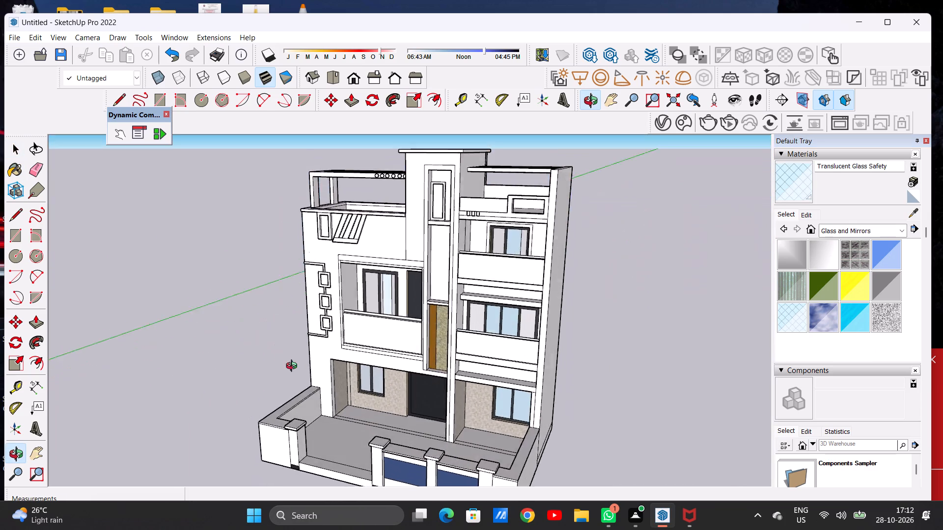
middle_click_drag(294, 367, 369, 341)
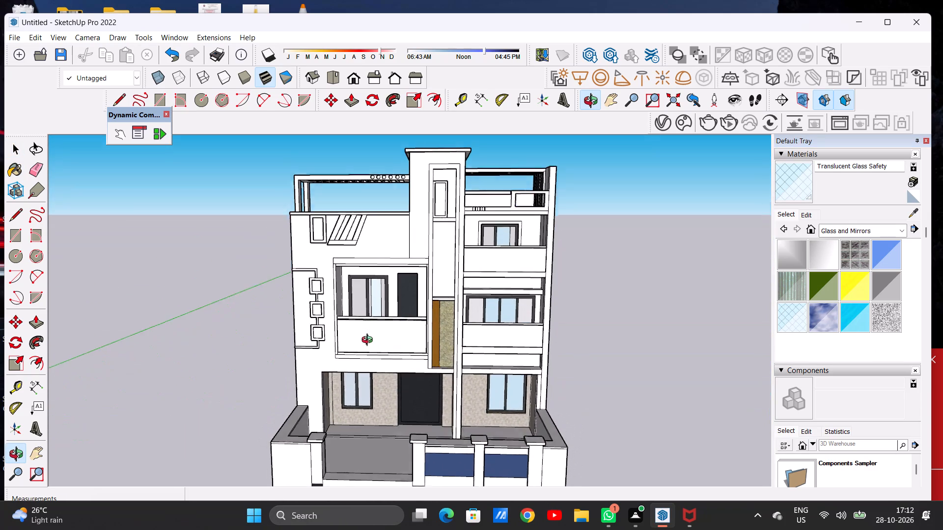
middle_click_drag(369, 341, 369, 346)
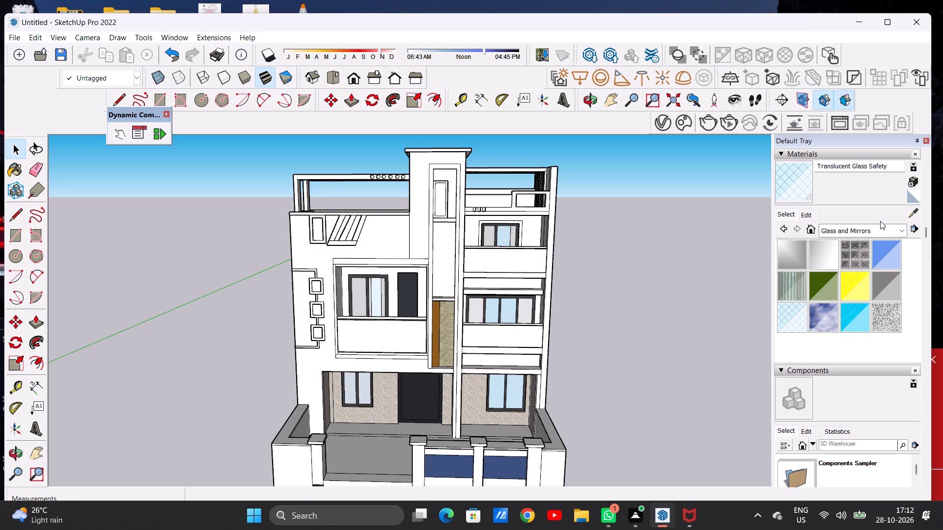
scroll(673, 248, "down", 8)
scroll(472, 284, "down", 7)
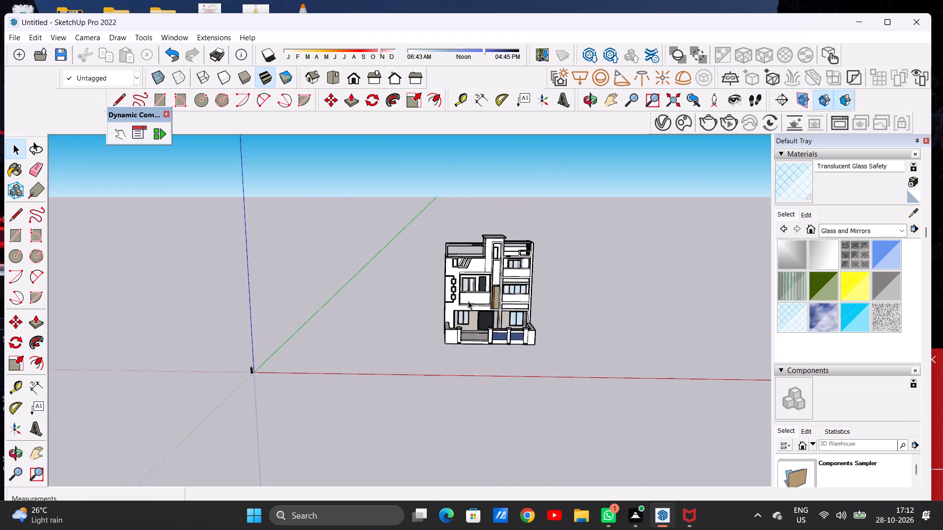
scroll(520, 310, "up", 8)
scroll(510, 325, "down", 1)
scroll(510, 325, "up", 3)
scroll(567, 315, "down", 6)
middle_click_drag(555, 348, 547, 314)
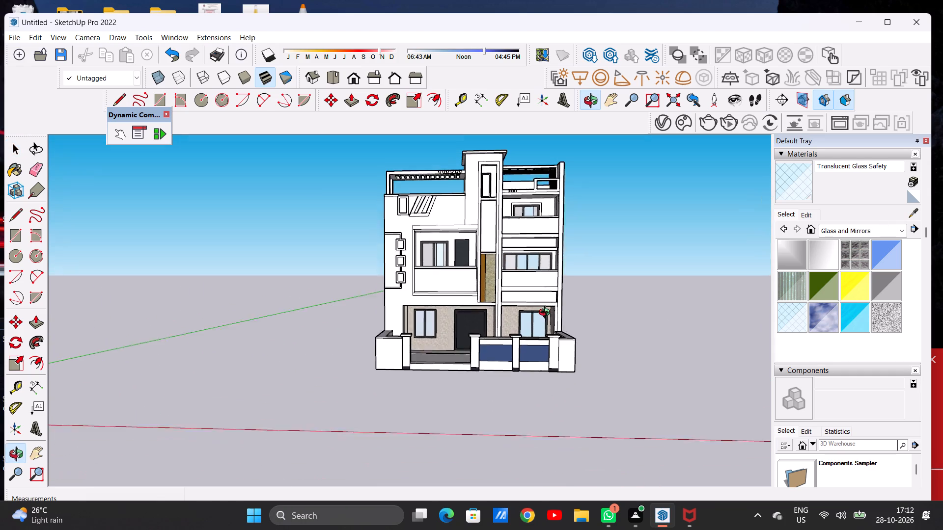
middle_click_drag(547, 314, 545, 310)
scroll(413, 307, "up", 7)
scroll(461, 330, "down", 1)
scroll(461, 330, "up", 9)
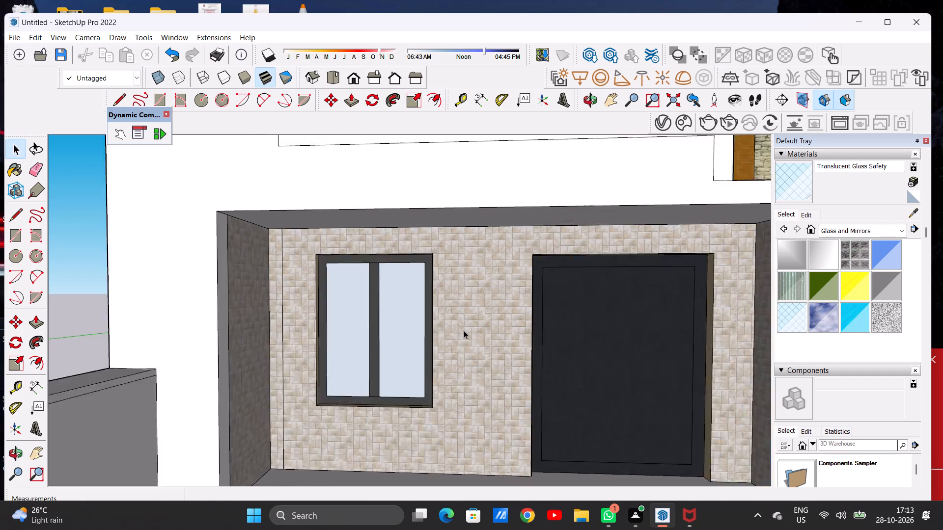
scroll(464, 330, "up", 17)
scroll(450, 324, "down", 19)
scroll(439, 317, "up", 1)
scroll(440, 316, "down", 2)
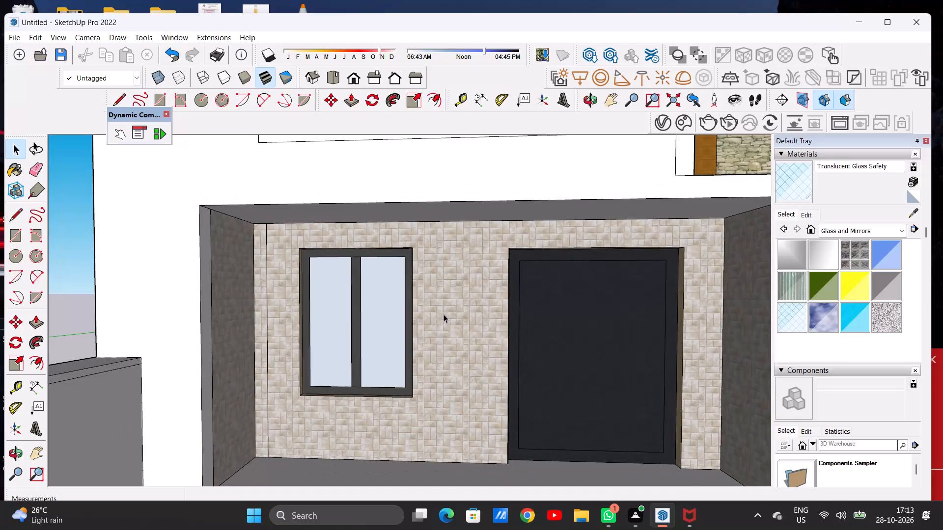
Paint the ground-floor wall around the right window with Field Rectangle Tile from the Tile collection.
scroll(444, 314, "down", 16)
scroll(532, 300, "up", 15)
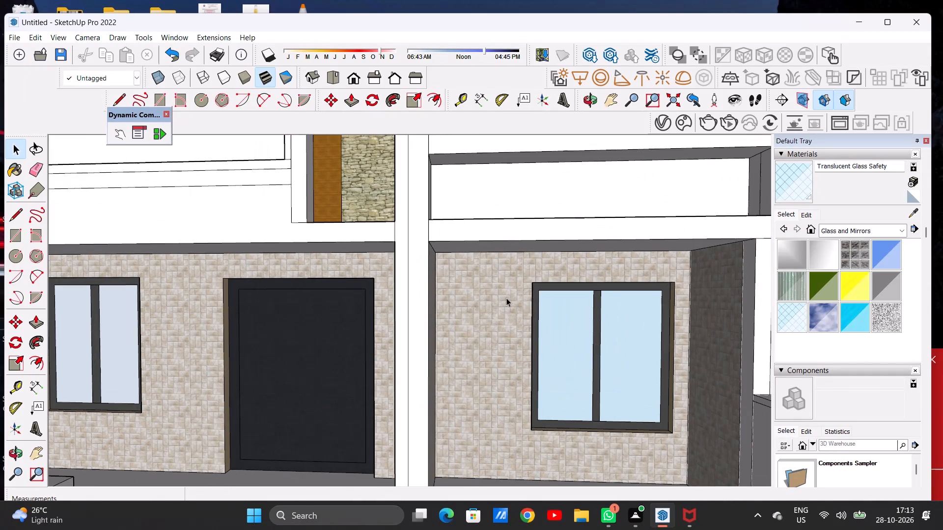
left_click(787, 215)
left_click(832, 230)
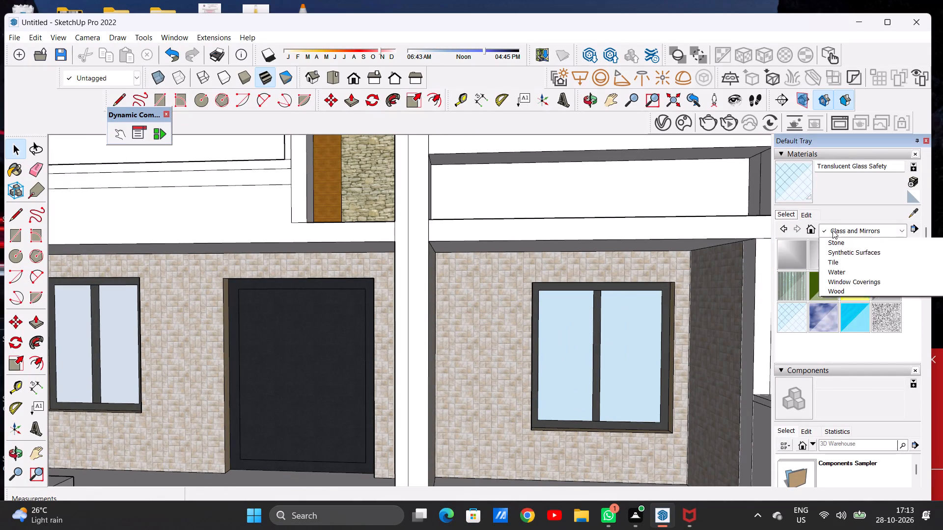
left_click(842, 361)
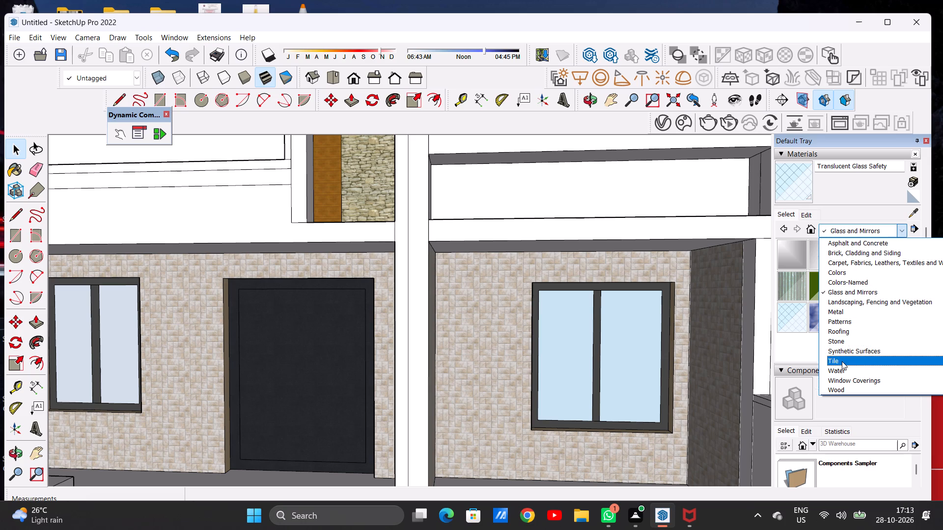
left_click(824, 284)
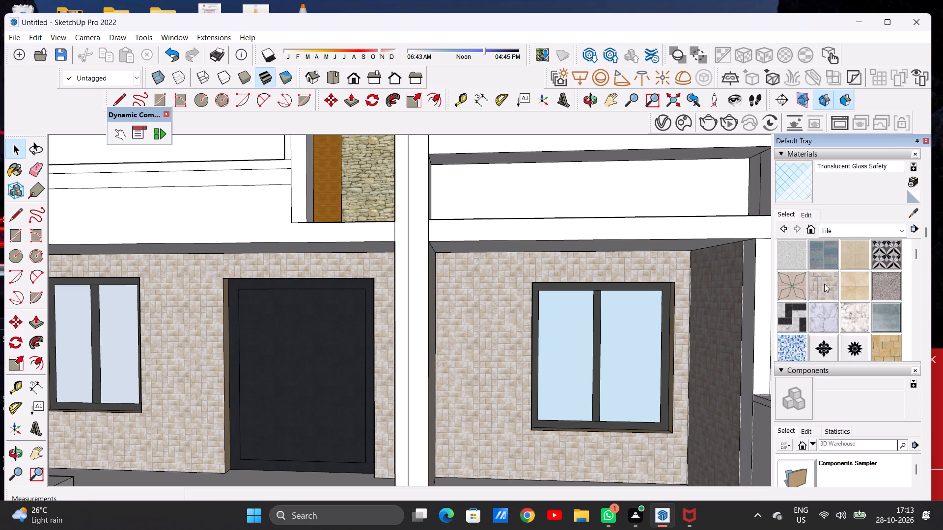
scroll(489, 313, "up", 2)
scroll(489, 315, "down", 1)
scroll(489, 316, "up", 2)
left_click(489, 316)
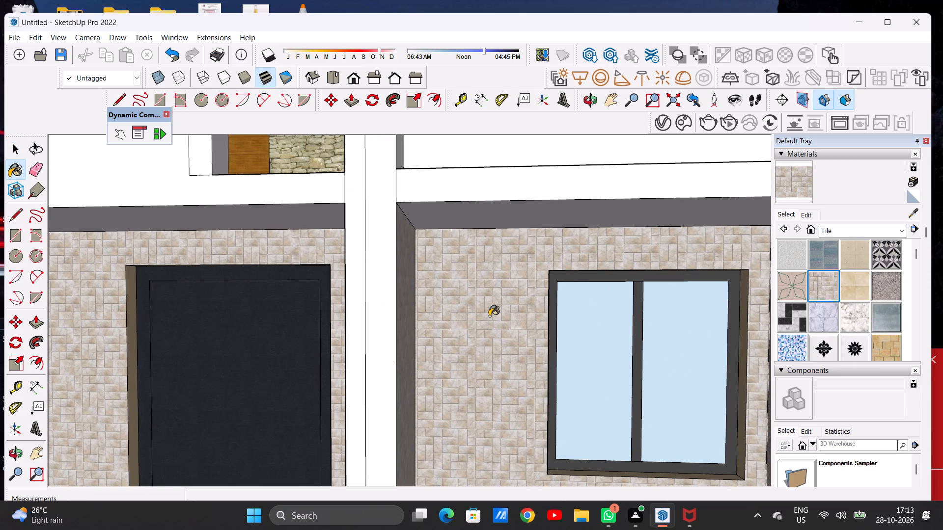
Brighten the Field Rectangle Tile colour and paint the wall around the left window and main door with it.
left_click(806, 214)
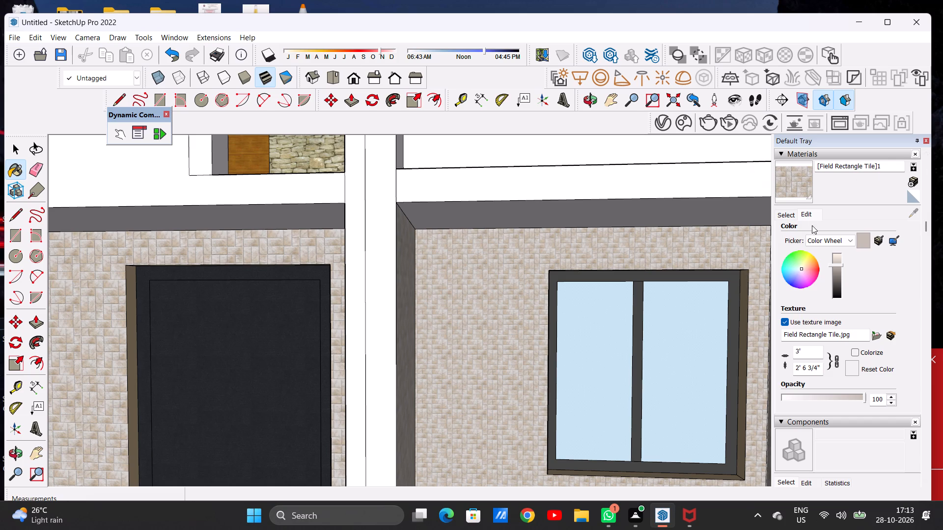
left_click(808, 212)
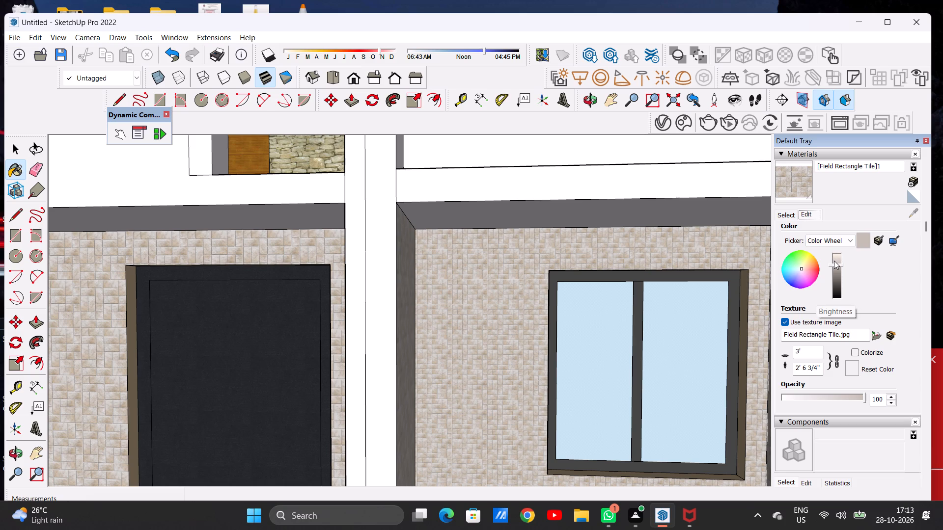
left_click(834, 259)
scroll(595, 257, "down", 6)
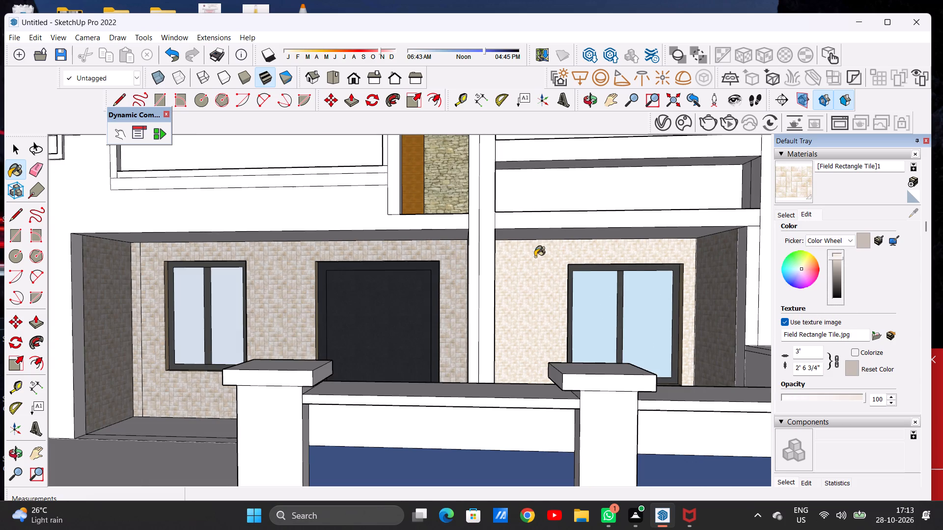
left_click(454, 253)
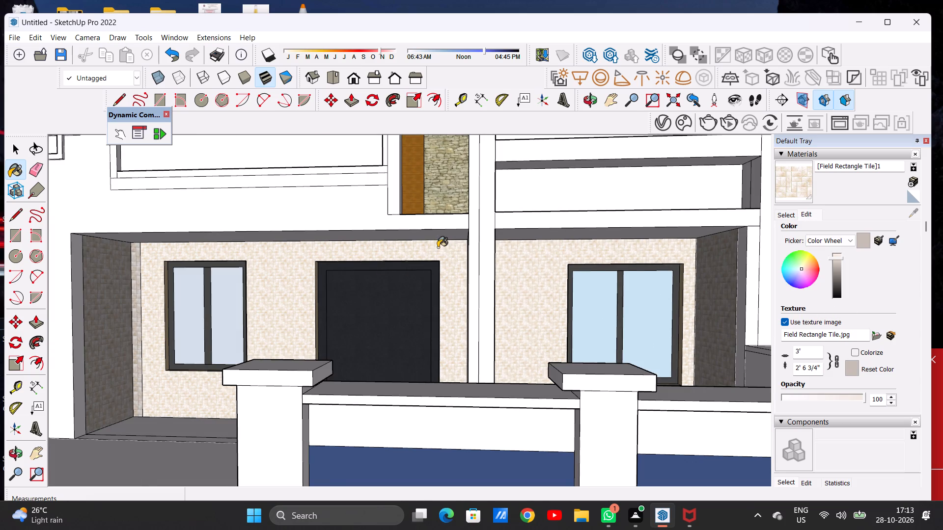
Set the tile material's texture height to 5', keeping the aspect ratio locked.
scroll(434, 249, "down", 6)
scroll(508, 261, "up", 12)
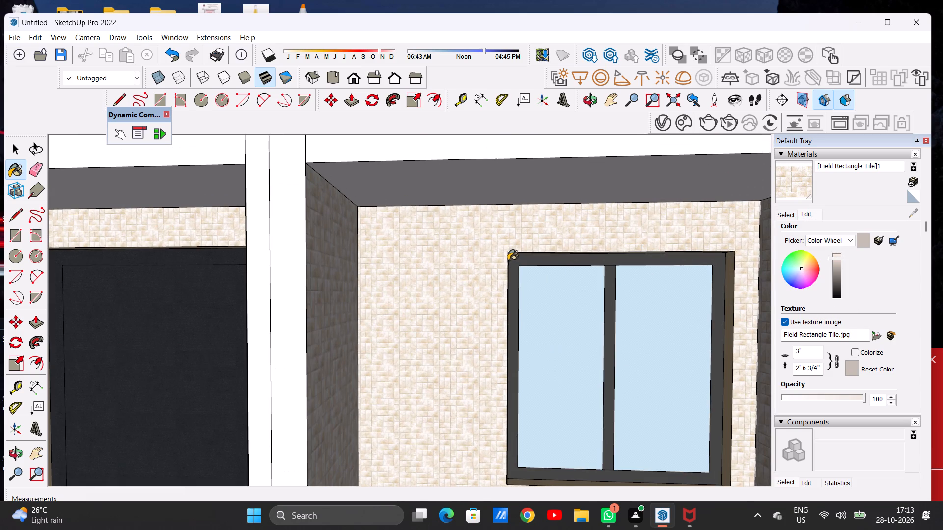
left_click(819, 364)
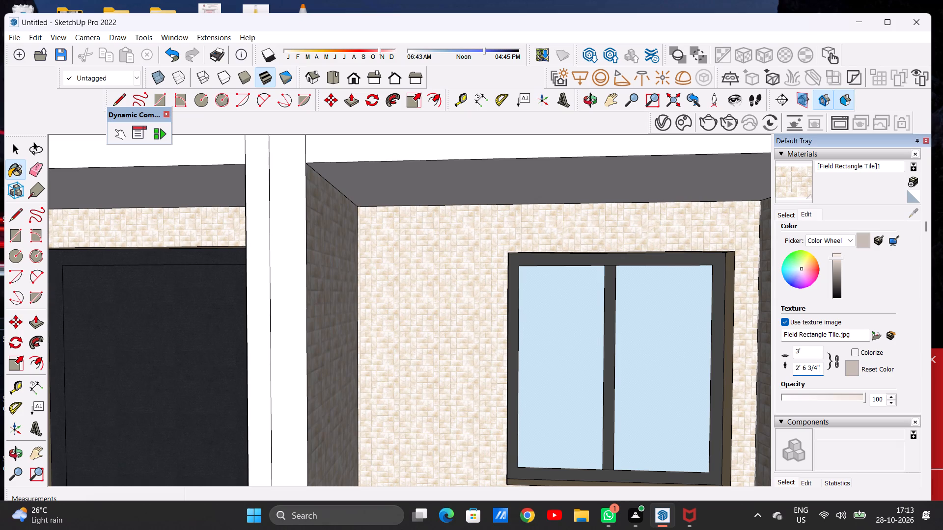
key("BackSpace")
key("BackSpace")
key("BackSpace")
key("BackSpace")
key("BackSpace")
key("BackSpace")
key("BackSpace")
key("BackSpace")
key("BackSpace")
key("BackSpace")
key("BackSpace")
key("BackSpace")
key("BackSpace")
key("BackSpace")
key("BackSpace")
key("BackSpace")
key("BackSpace")
key("BackSpace")
key("BackSpace")
key("BackSpace")
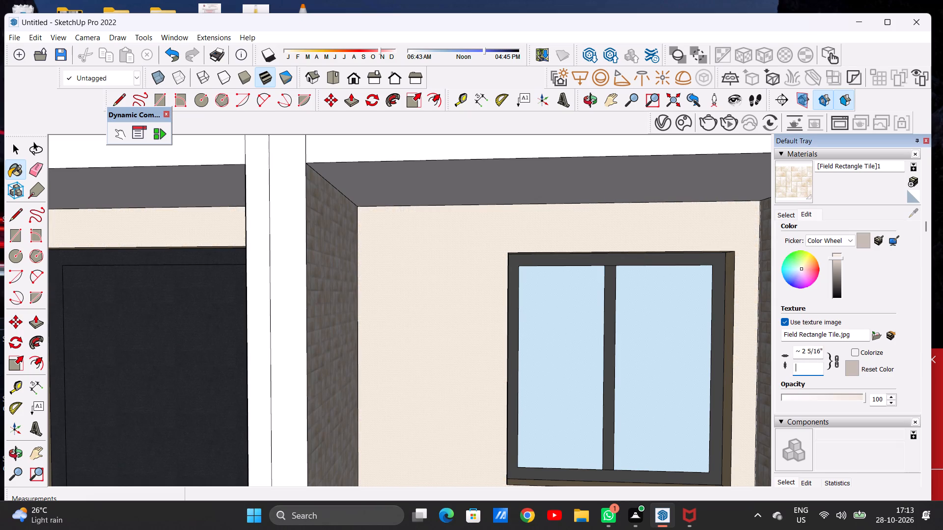
type("5'")
key("Return")
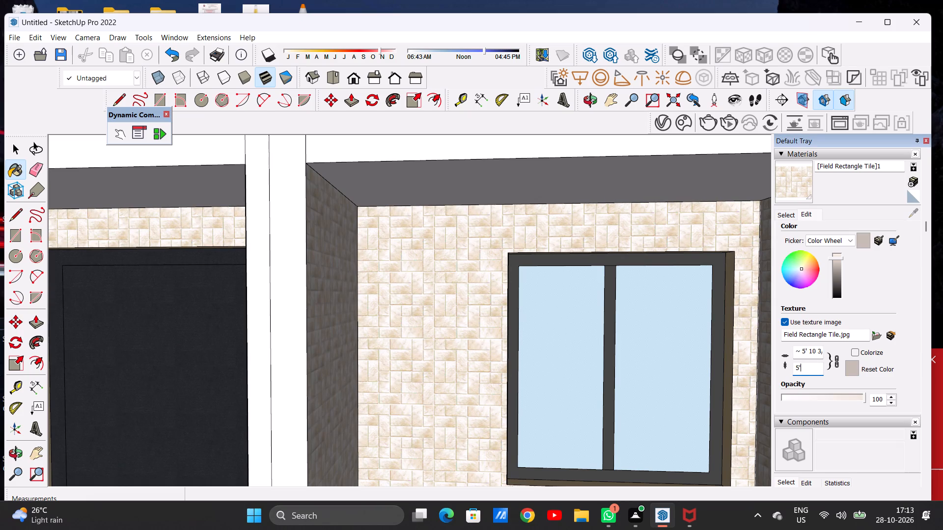
Paint the entrance recess's left side wall and the narrow strip beside the left window with the enlarged Field Rectangle Tile.
scroll(691, 351, "down", 16)
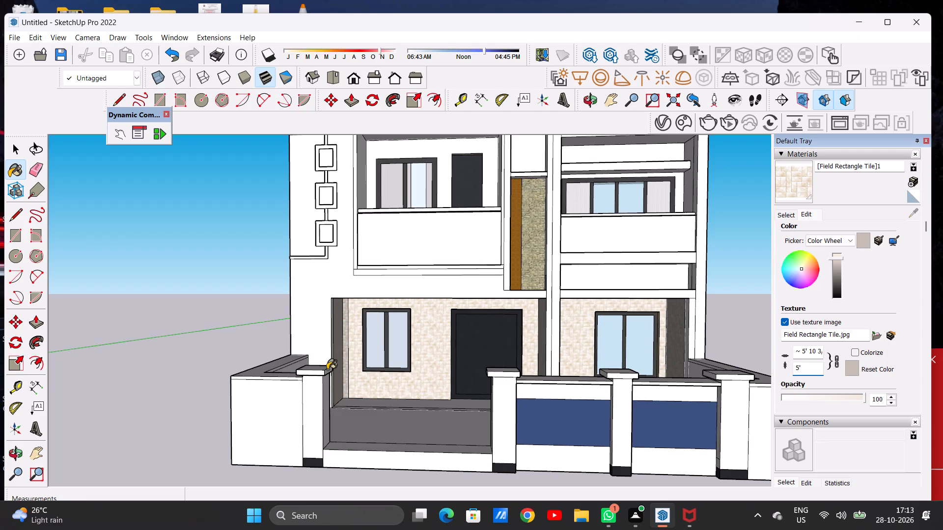
scroll(455, 344, "up", 7)
left_click(412, 355)
scroll(371, 359, "down", 6)
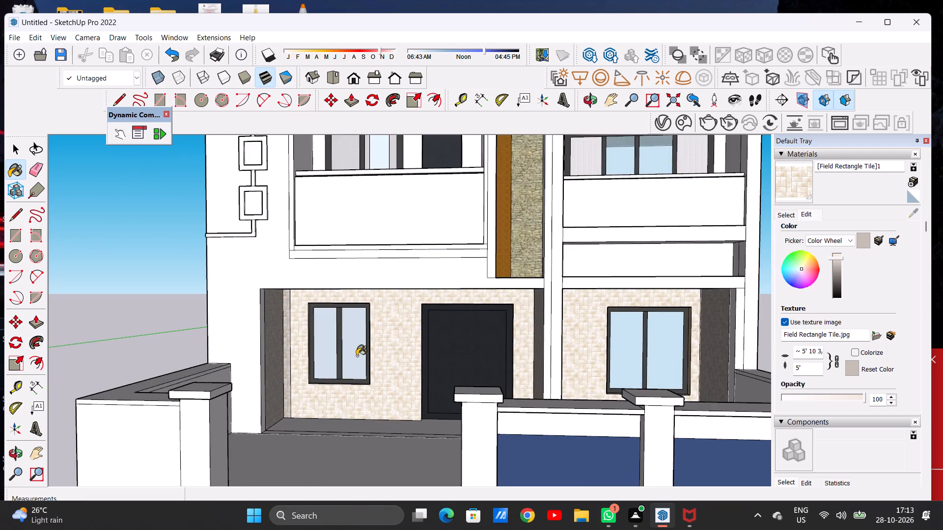
middle_click_drag(356, 354, 277, 380)
scroll(302, 349, "up", 8)
scroll(334, 347, "down", 1)
scroll(334, 347, "up", 12)
left_click(335, 348)
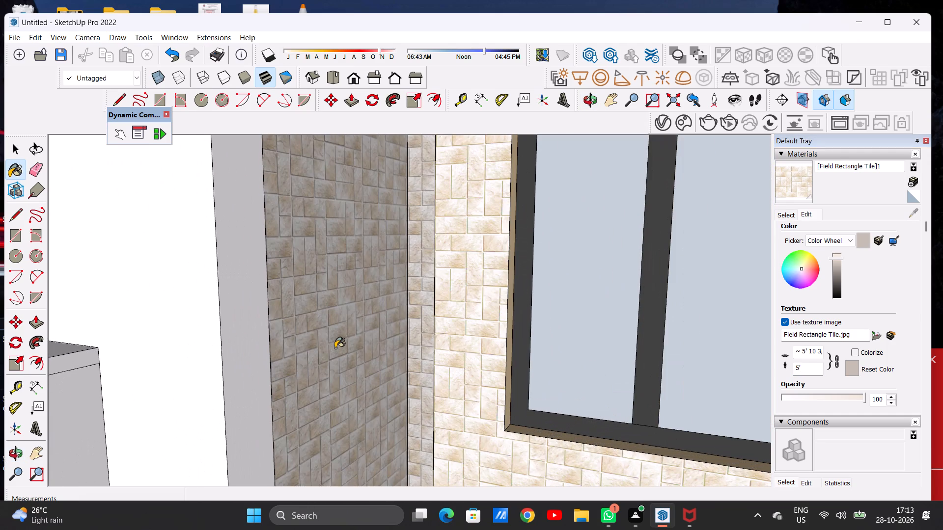
left_click(427, 314)
scroll(395, 337, "down", 11)
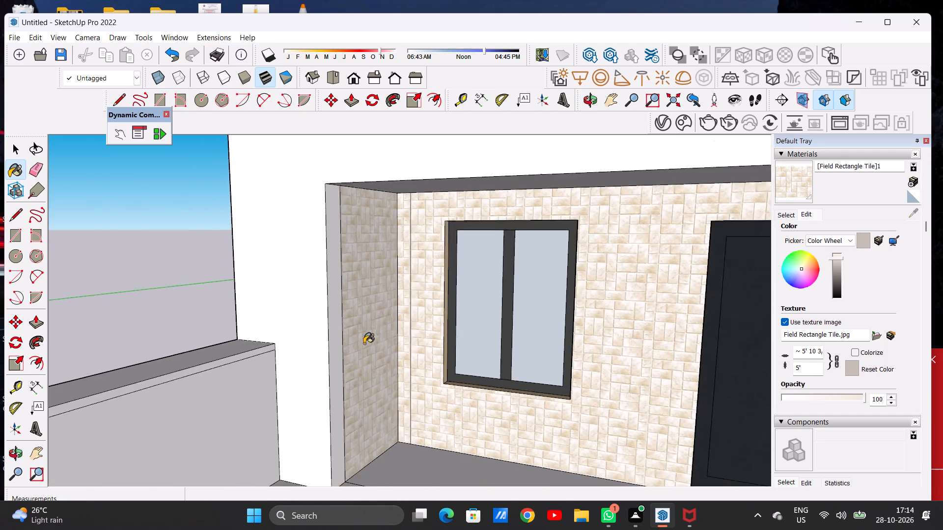
Paint the side wall to the right of the main door with the same Field Rectangle Tile.
scroll(364, 344, "up", 1)
scroll(364, 344, "down", 4)
scroll(387, 334, "up", 1)
scroll(389, 334, "down", 4)
middle_click_drag(443, 346, 606, 335)
scroll(565, 328, "up", 14)
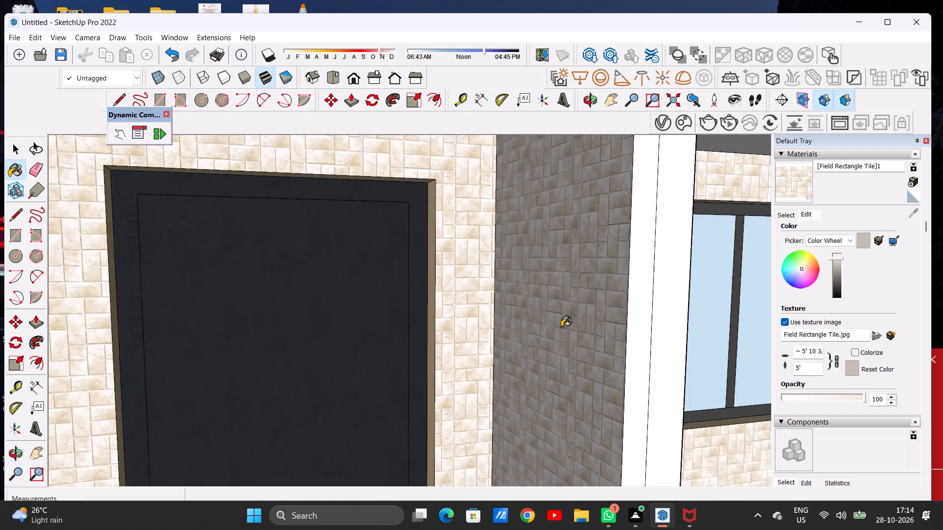
scroll(561, 327, "up", 2)
left_click(558, 327)
left_click(457, 319)
Paint both side walls of the right window's ground-floor recess with the same Field Rectangle Tile.
scroll(479, 338, "down", 16)
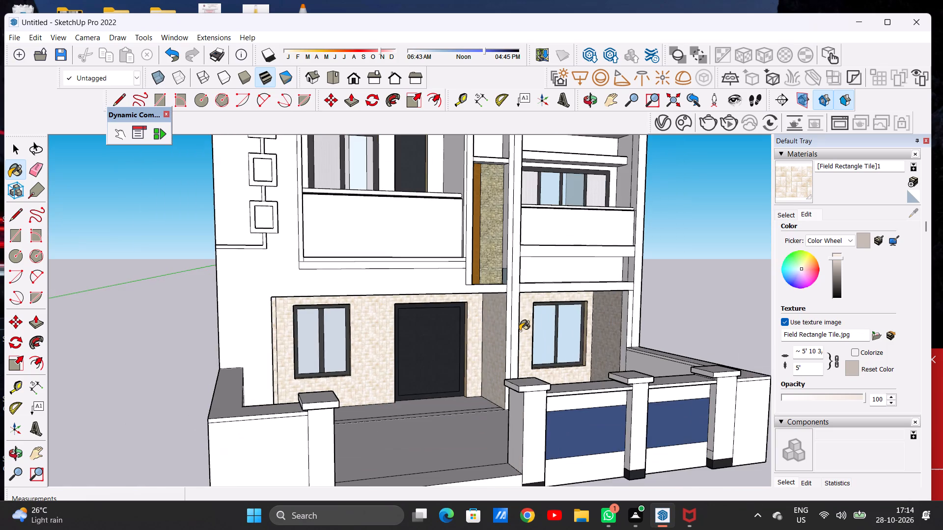
middle_click_drag(563, 327, 401, 334)
scroll(560, 344, "up", 13)
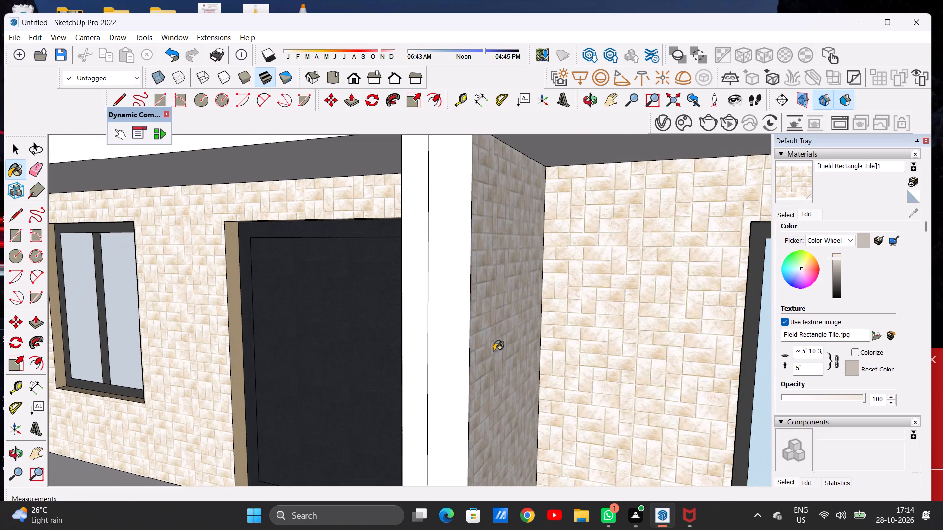
left_click(494, 351)
scroll(494, 351, "down", 19)
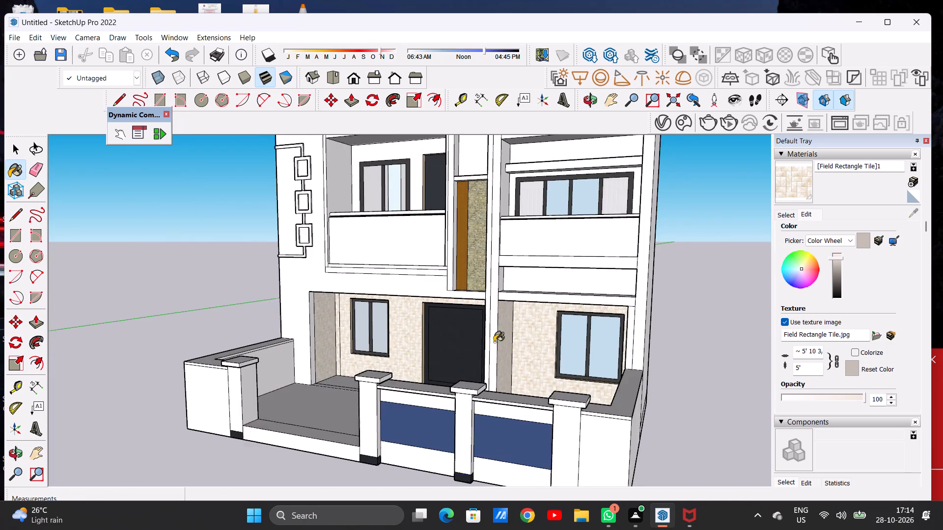
middle_click_drag(495, 346, 648, 353)
scroll(547, 319, "up", 13)
scroll(563, 309, "down", 1)
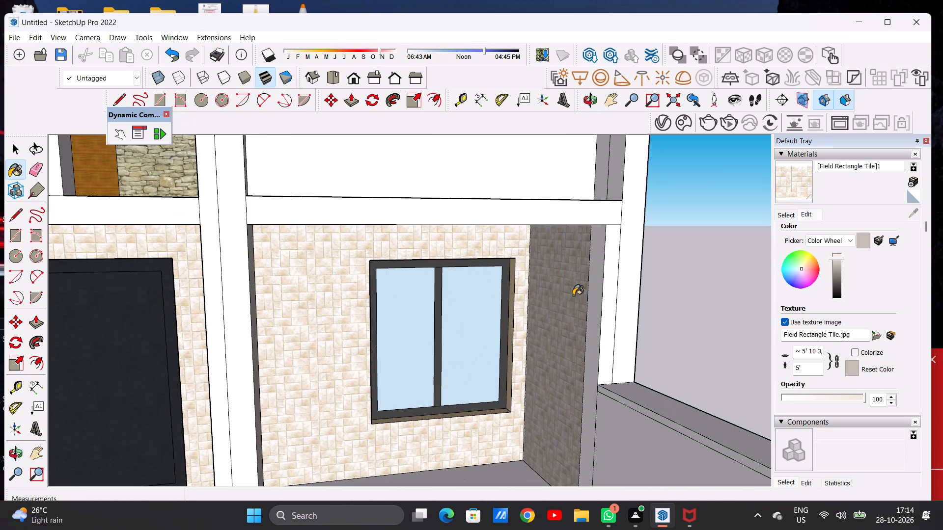
left_click(573, 295)
scroll(385, 320, "down", 5)
scroll(385, 320, "up", 1)
scroll(385, 320, "down", 8)
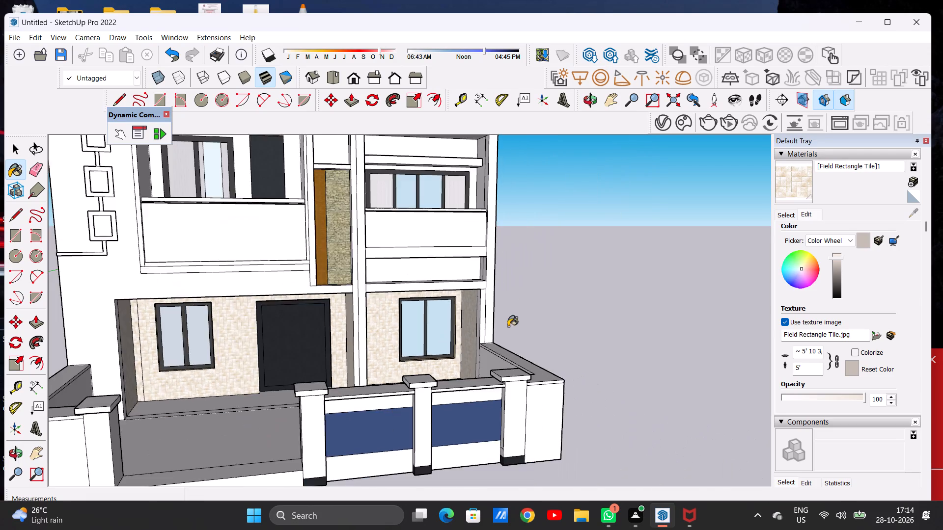
Review the tiled ground-floor walls up close and within the whole front elevation.
scroll(508, 326, "down", 6)
middle_click_drag(446, 339, 361, 337)
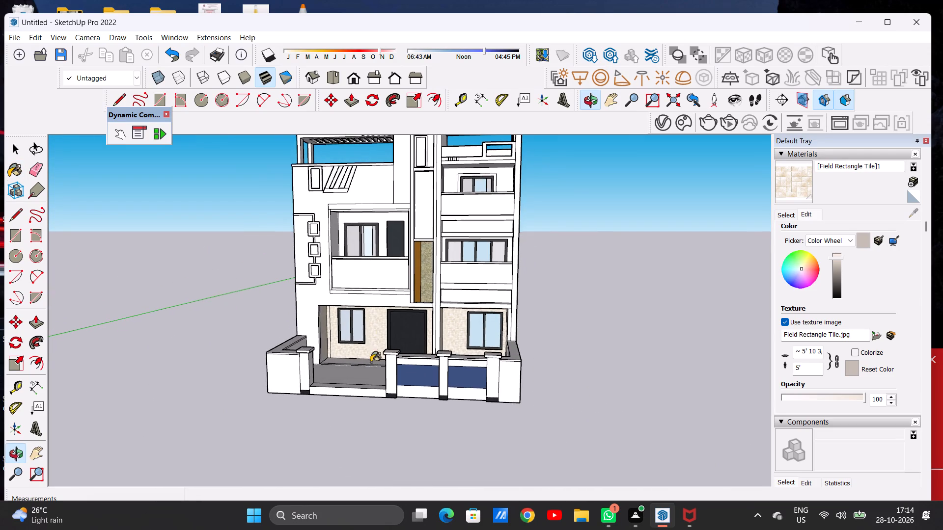
scroll(376, 369, "down", 9)
scroll(372, 362, "up", 3)
scroll(372, 362, "down", 1)
scroll(372, 362, "up", 1)
scroll(372, 362, "down", 1)
scroll(372, 362, "up", 8)
middle_click_drag(362, 378, 382, 350)
scroll(379, 346, "up", 13)
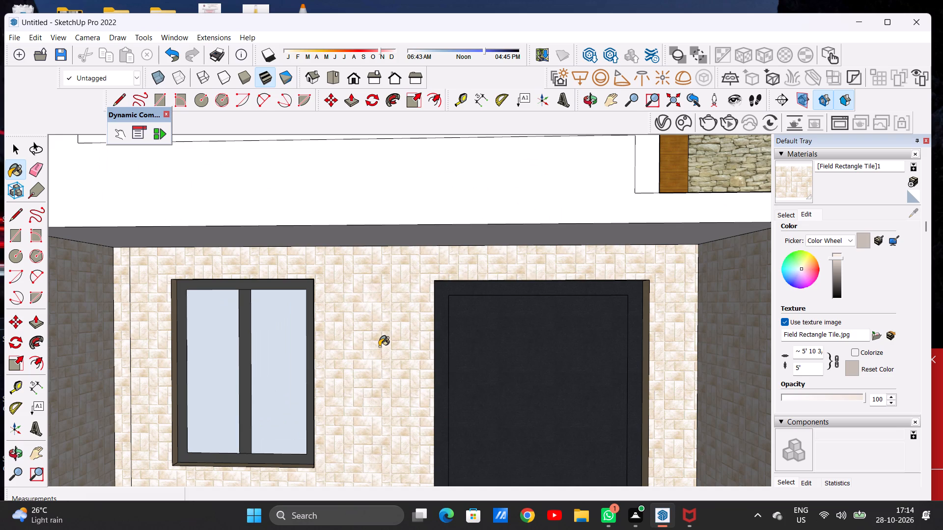
key("space")
scroll(392, 333, "down", 7)
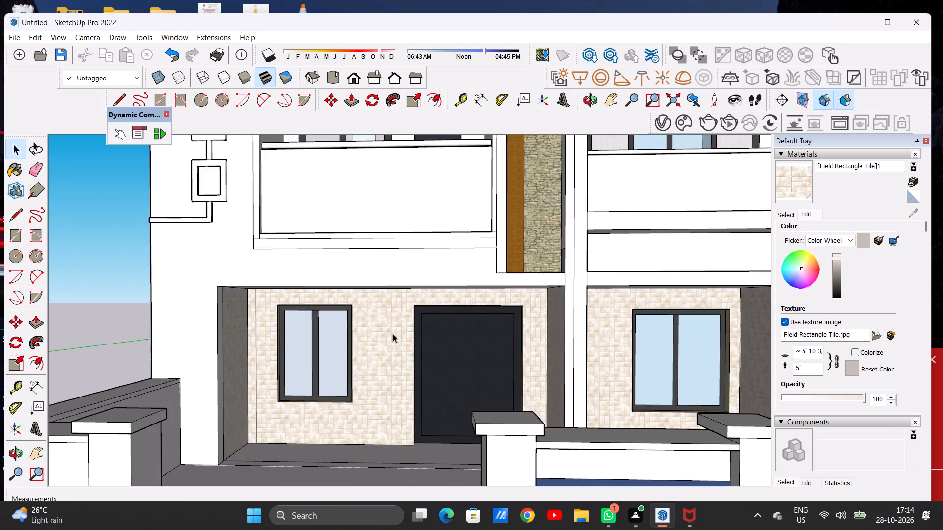
scroll(393, 334, "down", 6)
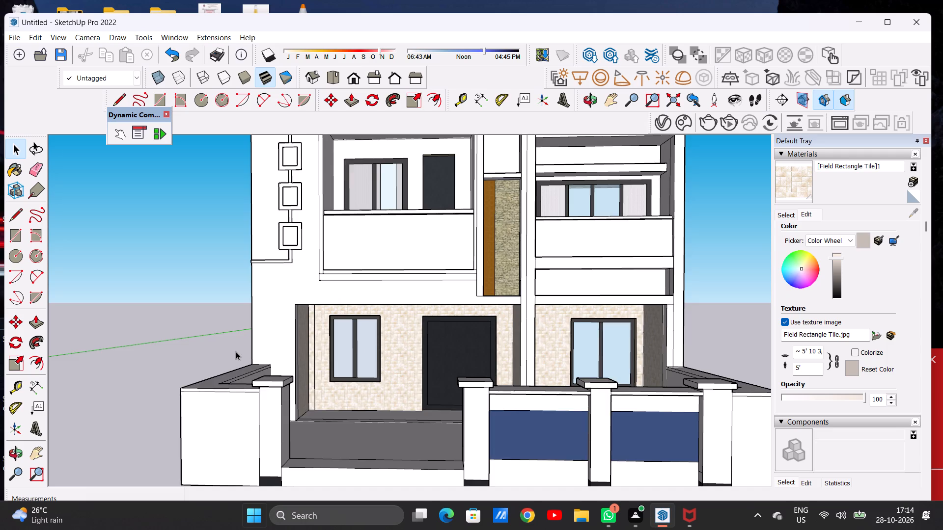
scroll(262, 360, "down", 9)
scroll(316, 363, "down", 7)
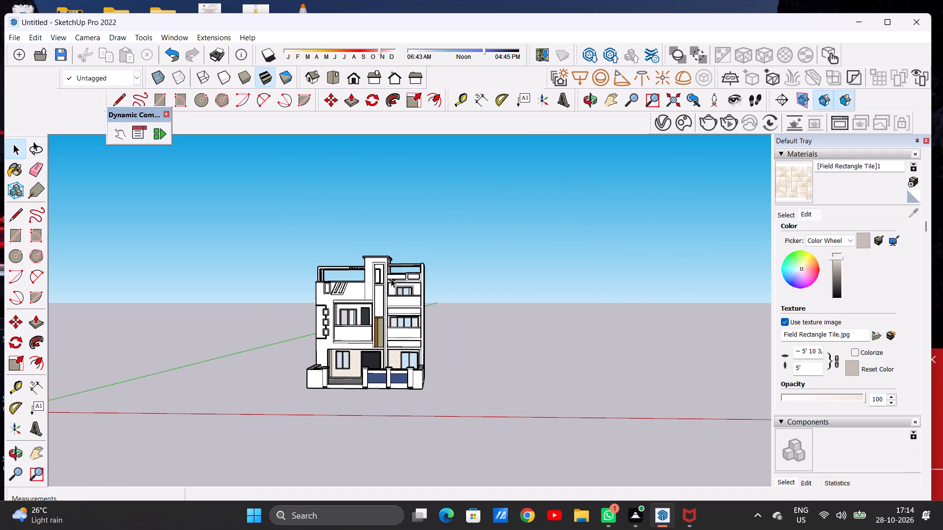
scroll(379, 268, "up", 8)
scroll(408, 316, "down", 7)
scroll(401, 396, "up", 1)
scroll(397, 398, "down", 1)
scroll(393, 399, "up", 11)
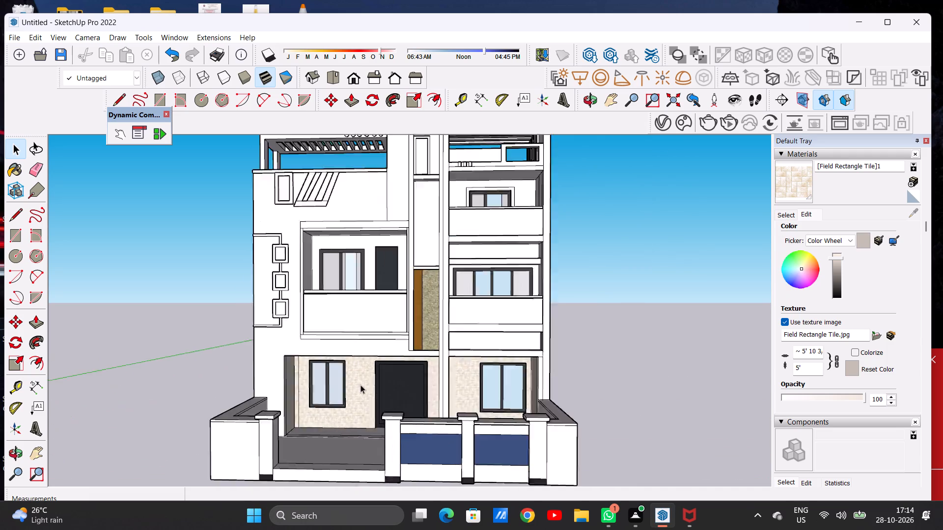
scroll(361, 385, "up", 3)
middle_click_drag(348, 382, 286, 395)
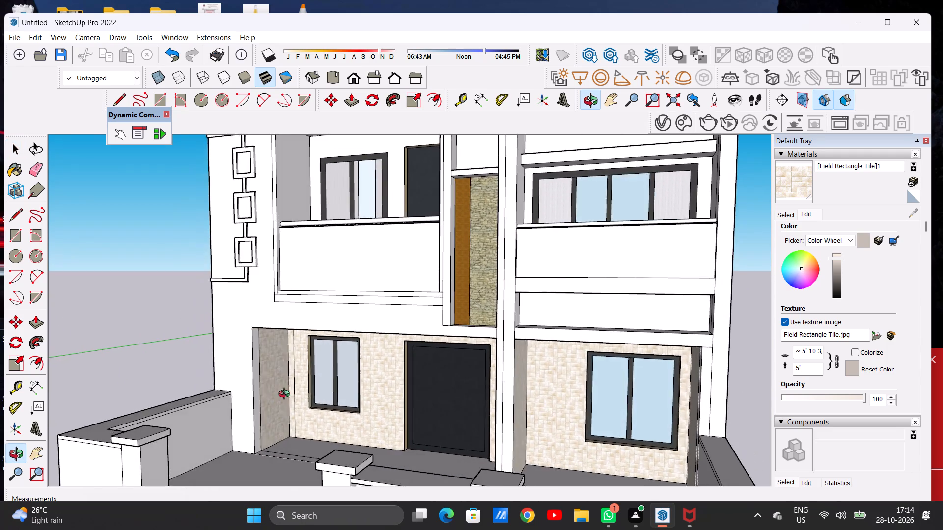
middle_click_drag(286, 395, 354, 382)
scroll(341, 383, "down", 5)
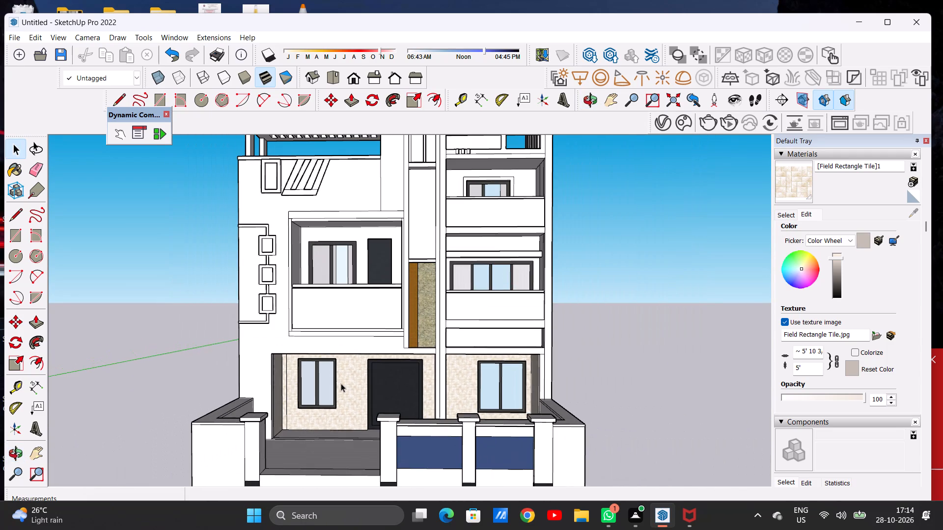
Examine the balcony window, its door and the surrounding unpainted wall against the rest of the facade.
scroll(329, 269, "up", 7)
scroll(369, 225, "up", 4)
scroll(370, 230, "down", 1)
scroll(370, 232, "up", 2)
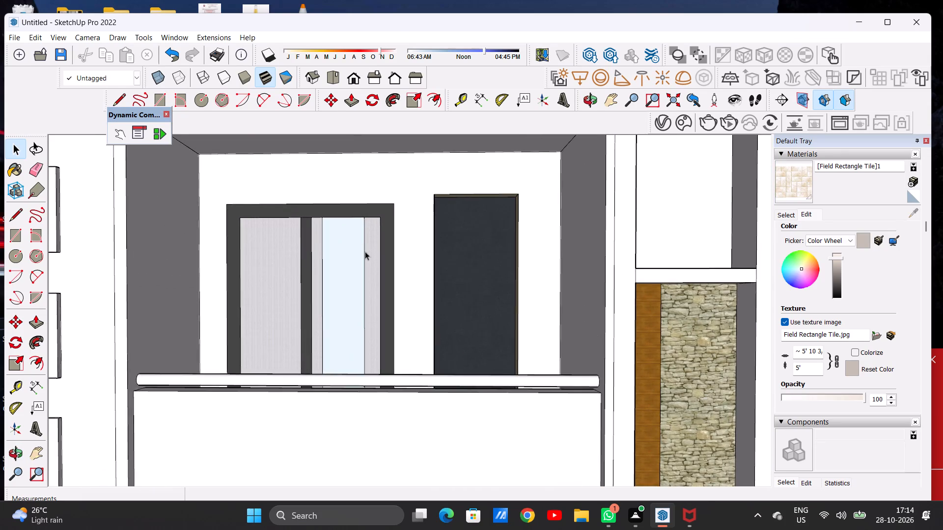
middle_click_drag(339, 251, 328, 261)
scroll(330, 268, "down", 8)
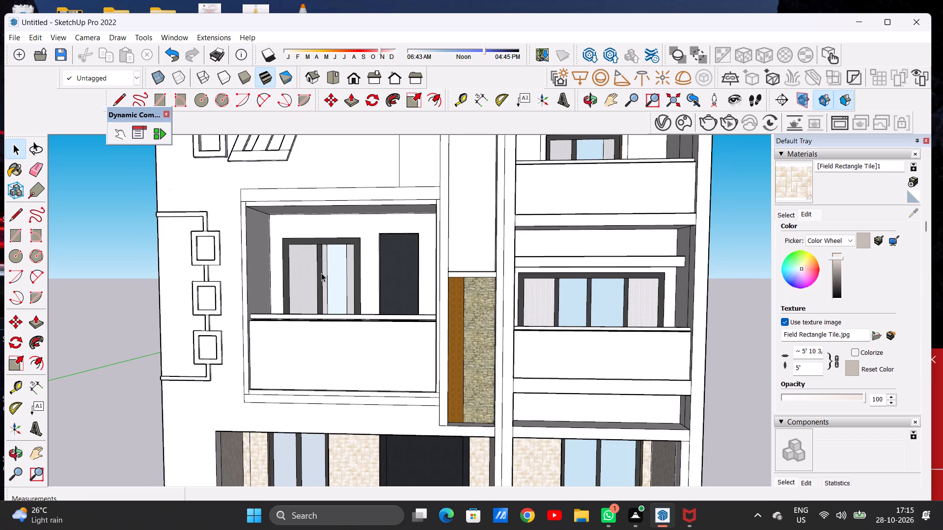
scroll(345, 261, "down", 7)
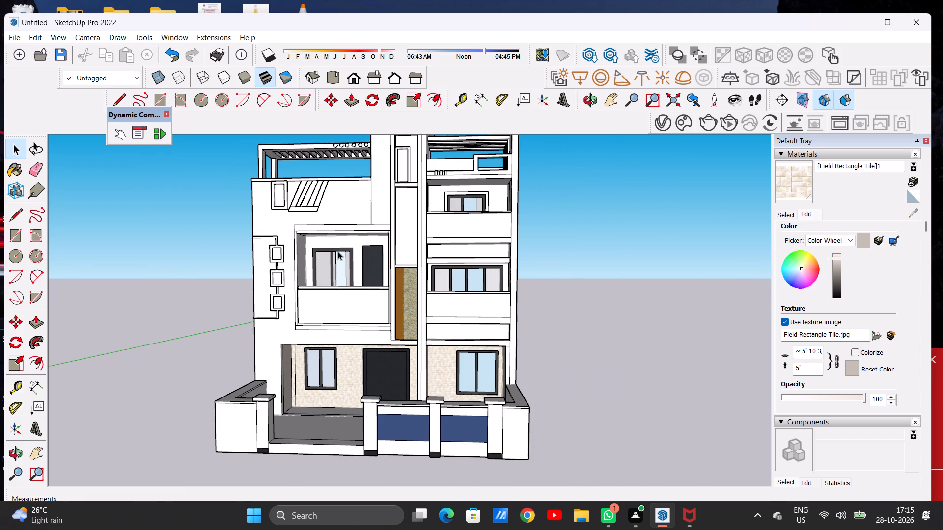
Paint the outer face of the left first-floor balcony's parapet panel with Translucent Glass Safety from Glass and Mirrors.
scroll(312, 270, "up", 6)
scroll(403, 228, "down", 4)
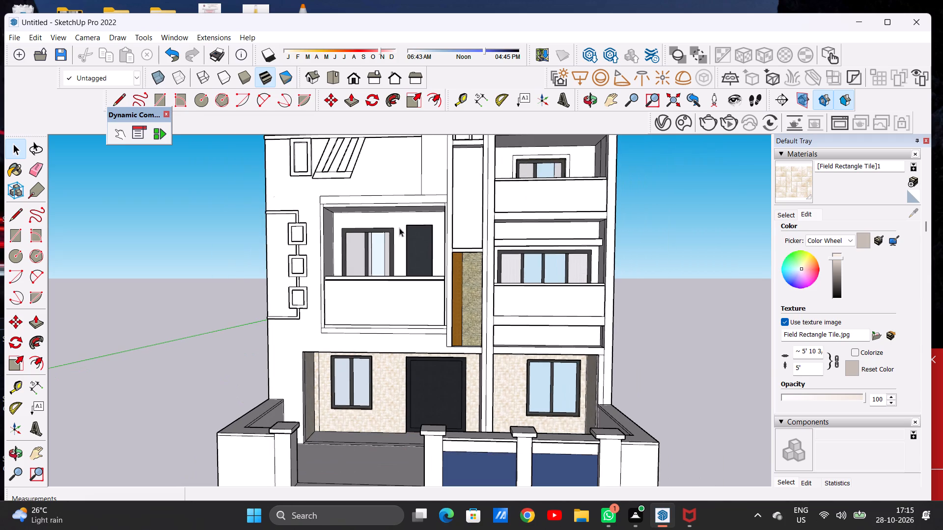
middle_click_drag(309, 265, 307, 281)
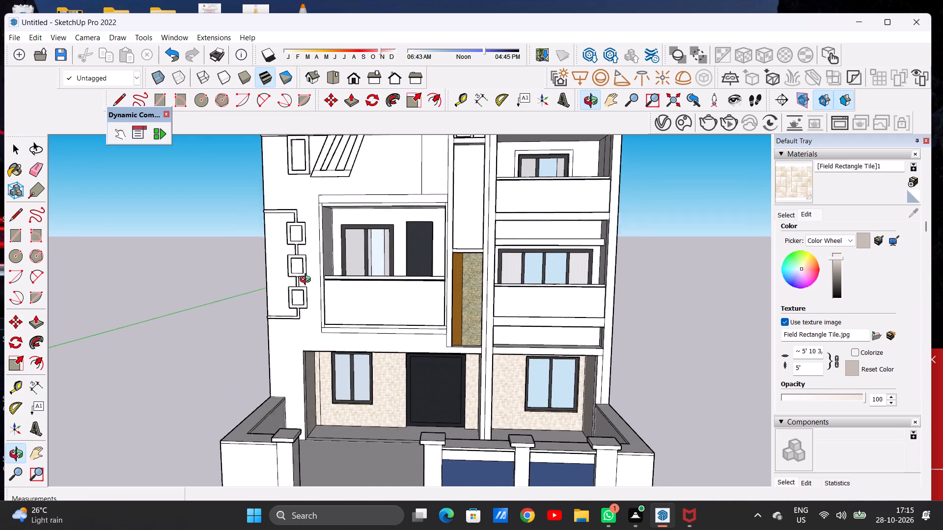
middle_click_drag(307, 281, 298, 272)
scroll(323, 300, "up", 8)
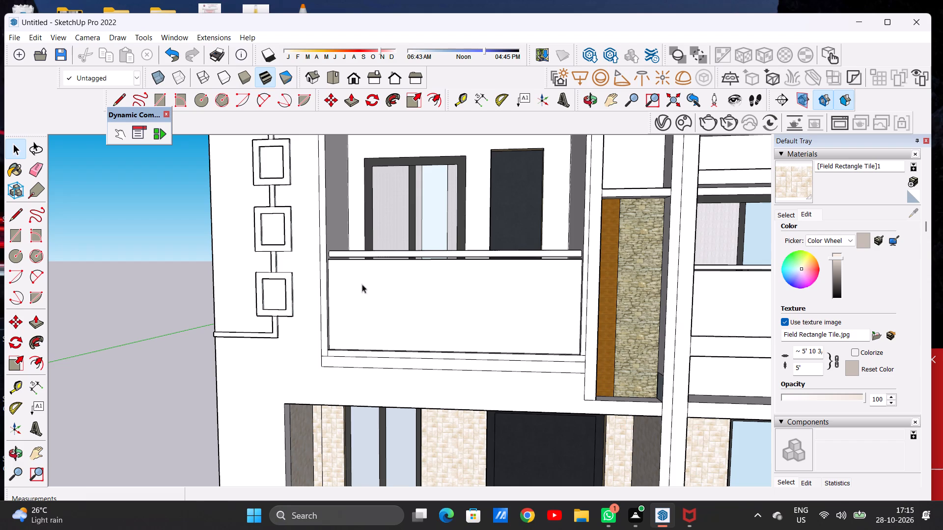
scroll(378, 271, "down", 2)
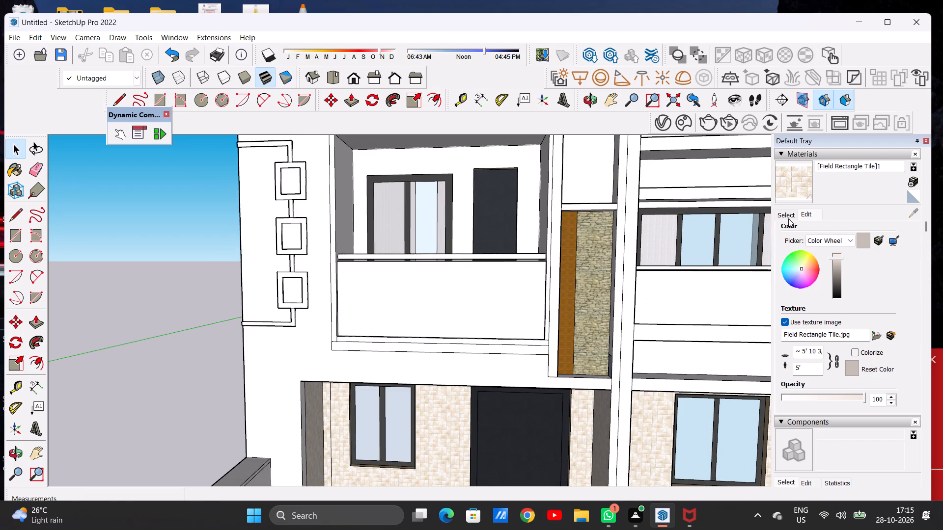
left_click(788, 217)
left_click(835, 231)
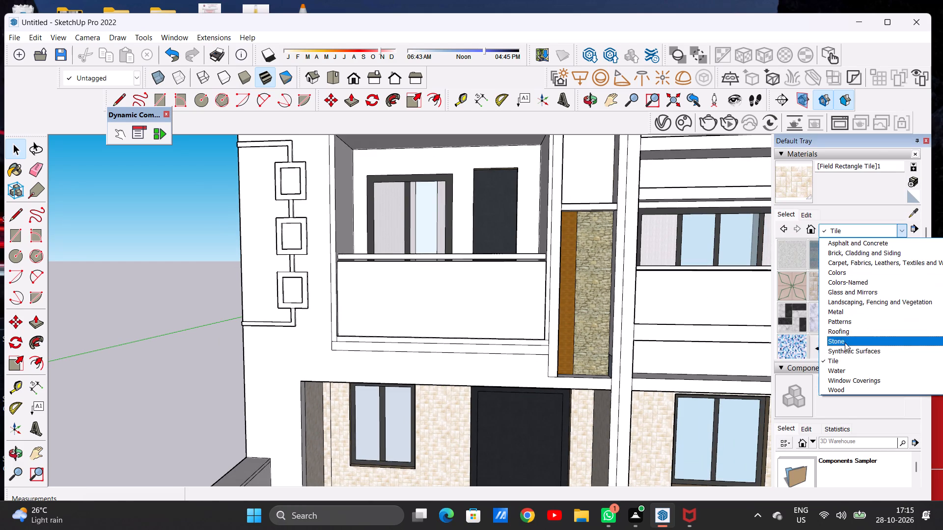
left_click(831, 291)
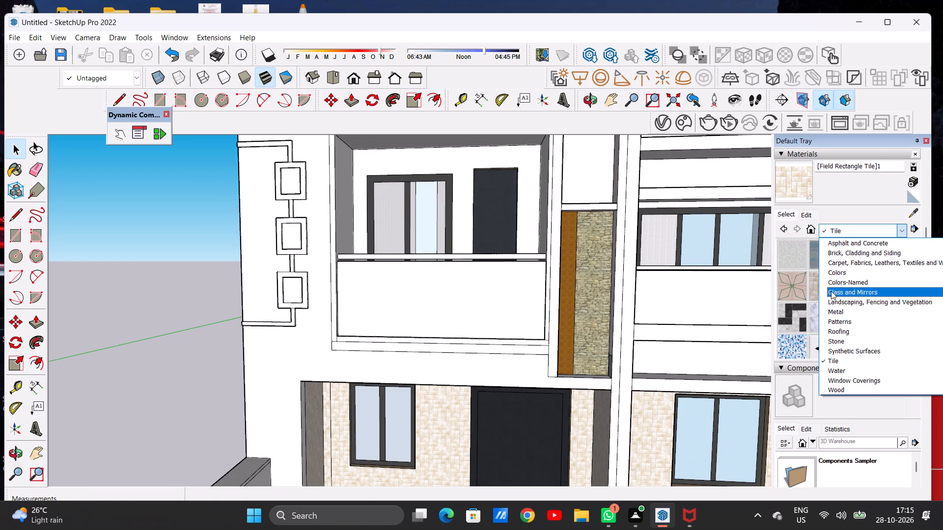
left_click(798, 315)
left_click(430, 304)
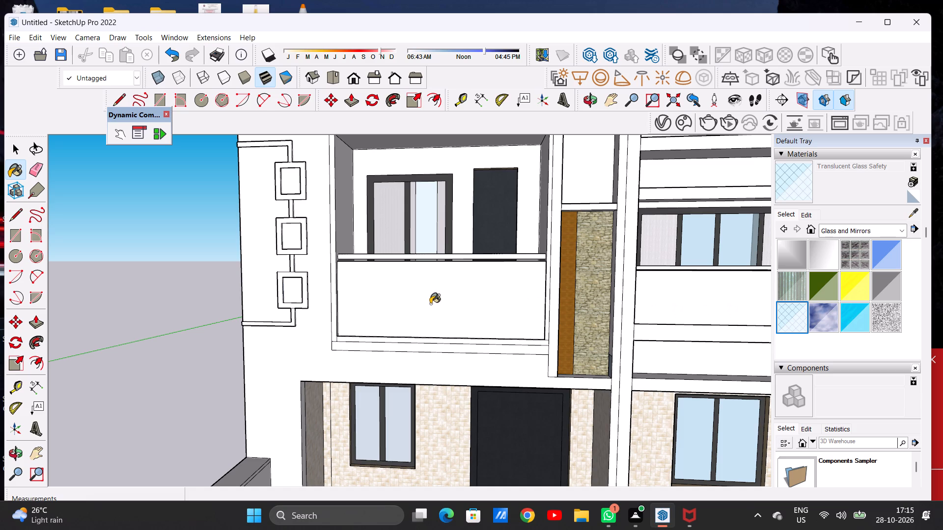
scroll(447, 299, "down", 3)
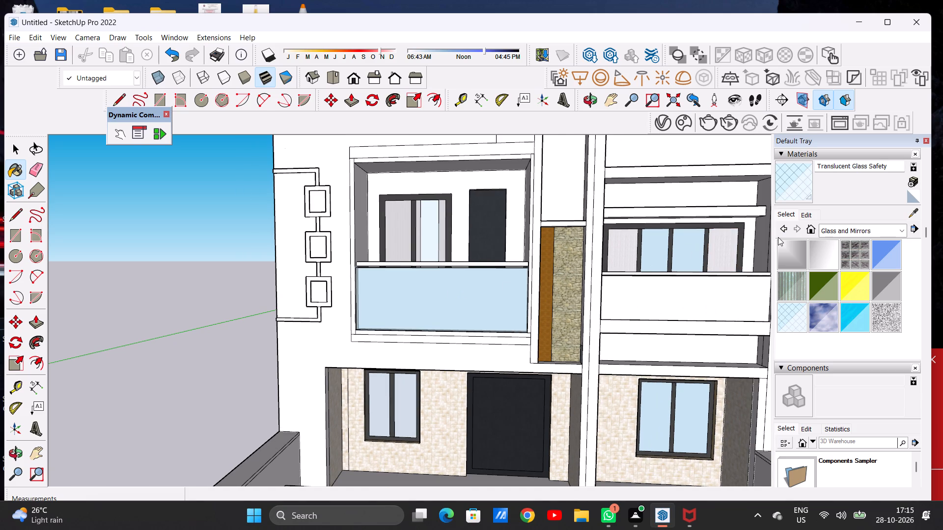
Paint the inner side of the left balcony's parapet panel with the same Translucent Glass Safety.
middle_click_drag(482, 279, 344, 340)
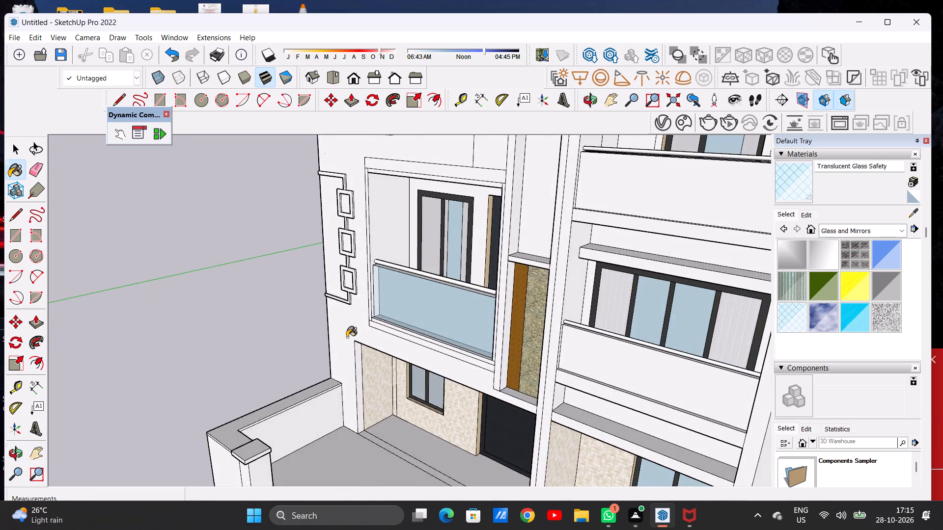
scroll(428, 264, "up", 5)
scroll(428, 264, "down", 1)
scroll(430, 271, "up", 6)
middle_click_drag(444, 289, 323, 306)
middle_click_drag(370, 299, 386, 294)
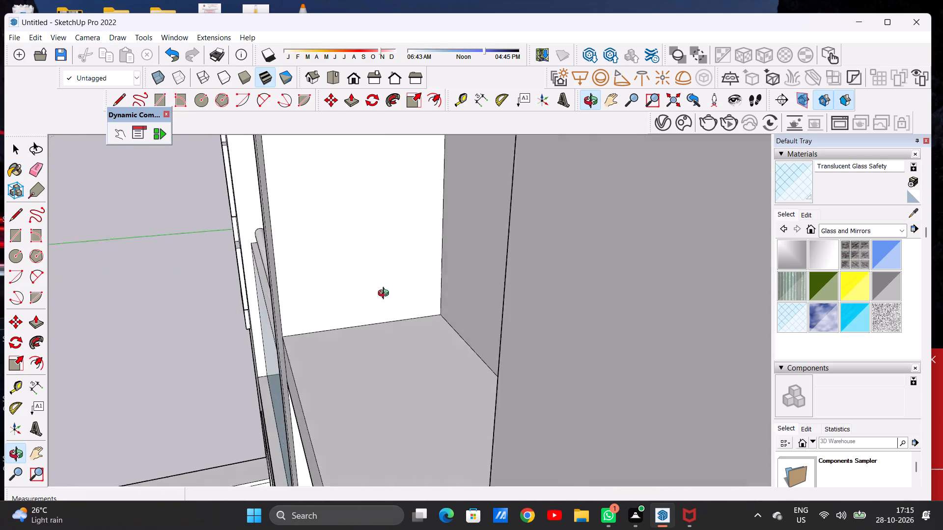
middle_click_drag(386, 294, 510, 262)
scroll(510, 262, "up", 1)
scroll(523, 254, "down", 15)
scroll(577, 248, "up", 1)
scroll(578, 248, "down", 7)
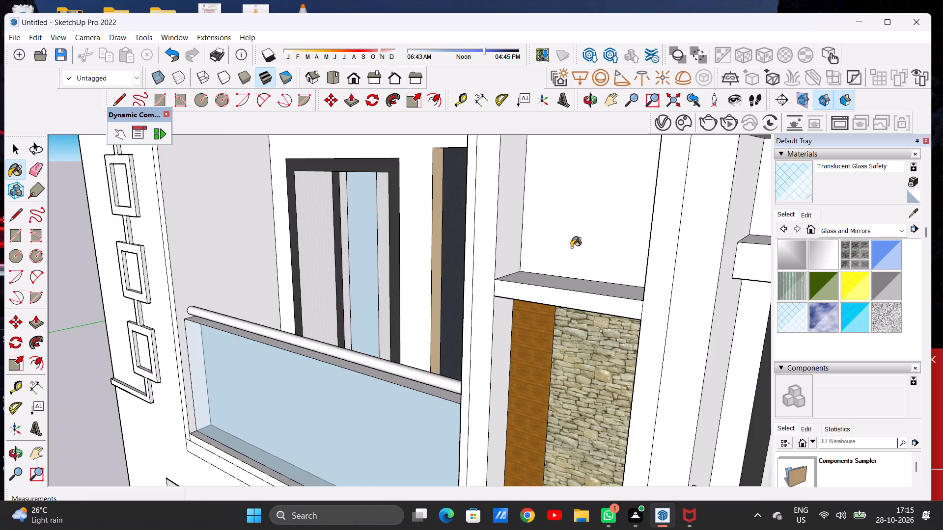
scroll(356, 356, "up", 8)
scroll(338, 321, "down", 1)
scroll(338, 321, "up", 5)
middle_click_drag(429, 278, 333, 313)
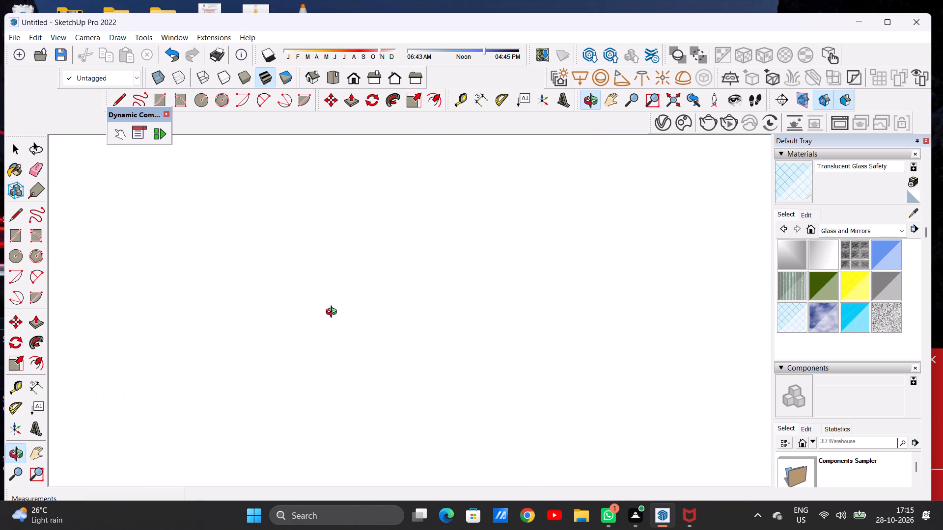
middle_click_drag(333, 313, 367, 293)
scroll(290, 309, "up", 6)
scroll(268, 310, "down", 3)
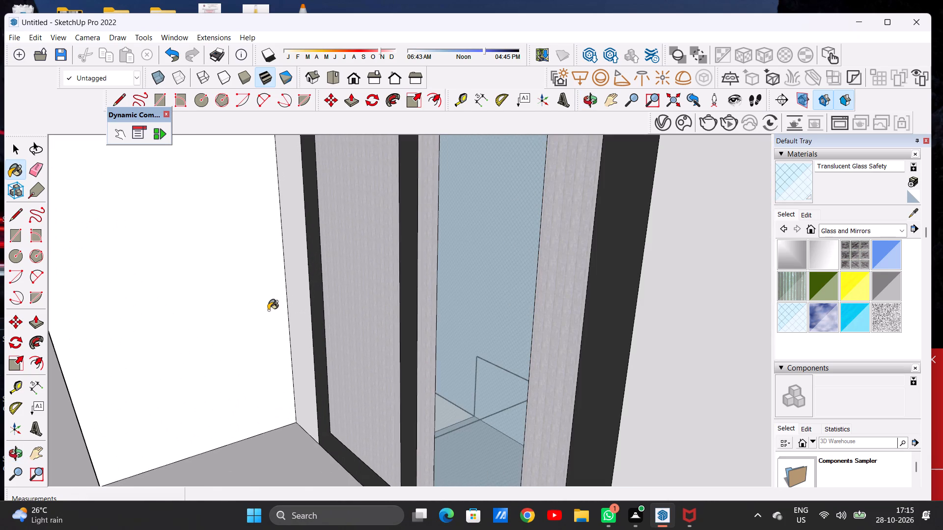
left_click(66, 426)
middle_click_drag(116, 404, 215, 368)
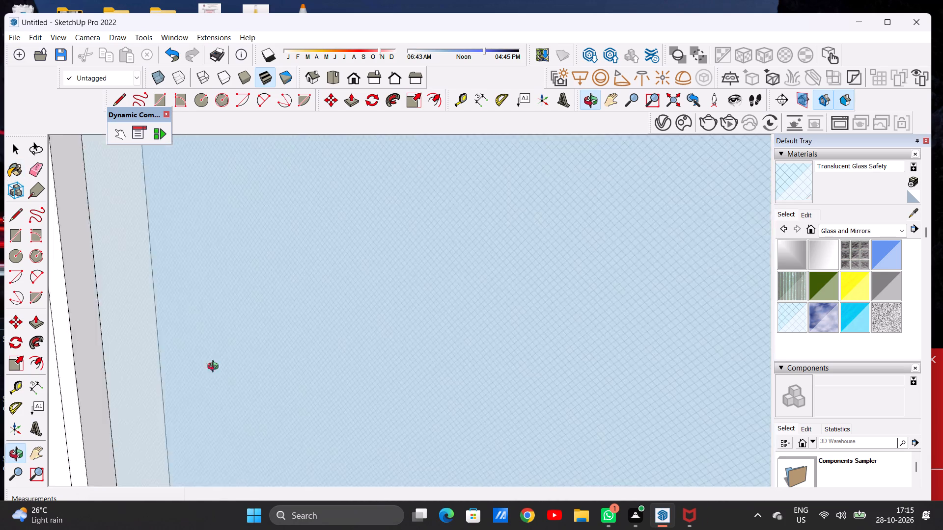
middle_click_drag(215, 368, 275, 352)
scroll(253, 357, "down", 6)
scroll(252, 361, "down", 16)
scroll(282, 346, "up", 1)
scroll(296, 344, "down", 7)
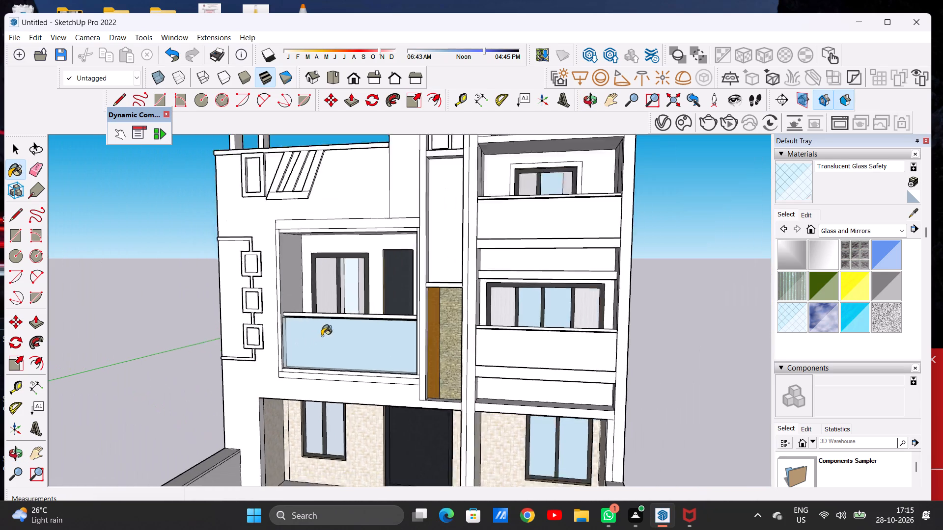
scroll(322, 336, "down", 9)
Paint the remaining opaque inner face of the left balcony's parapet panel with Translucent Glass Safety.
middle_click_drag(297, 350, 370, 348)
scroll(318, 348, "up", 19)
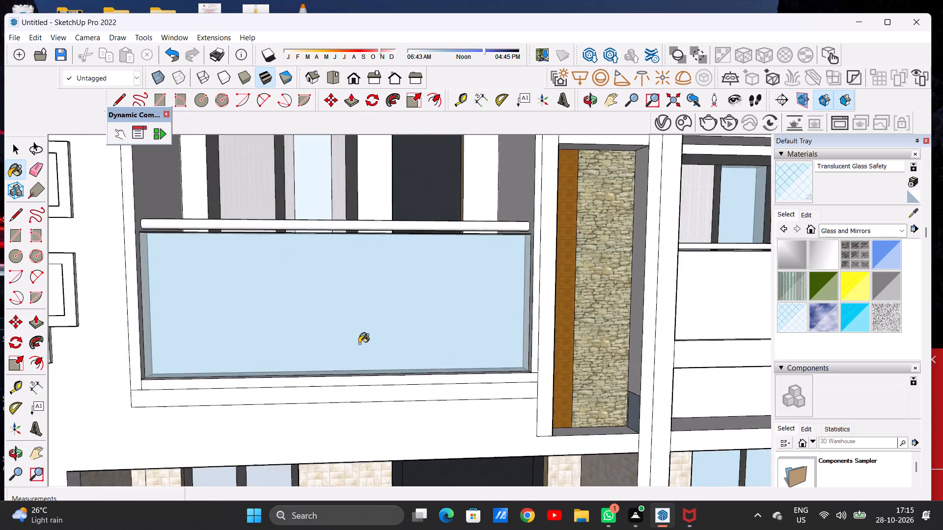
scroll(359, 344, "up", 2)
middle_click_drag(361, 330, 223, 410)
scroll(315, 247, "up", 5)
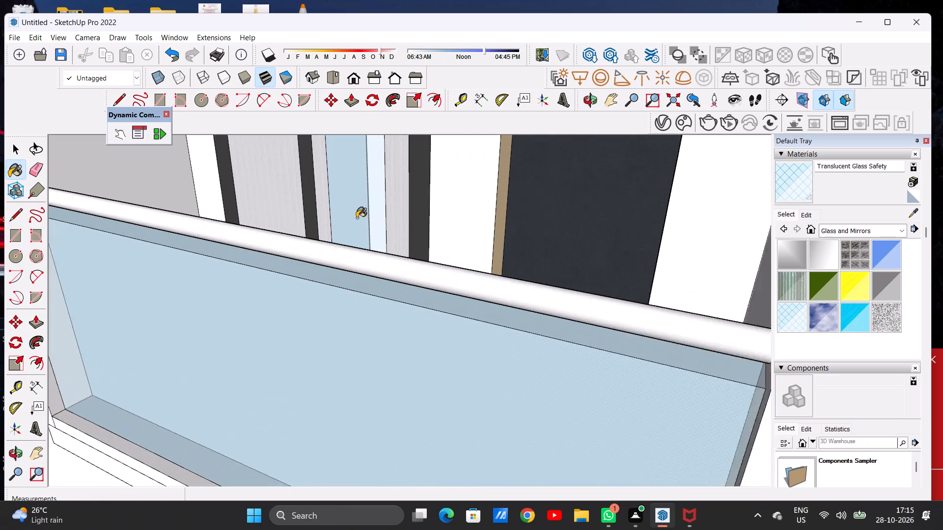
scroll(357, 218, "up", 2)
middle_click_drag(353, 239, 277, 262)
scroll(119, 277, "up", 6)
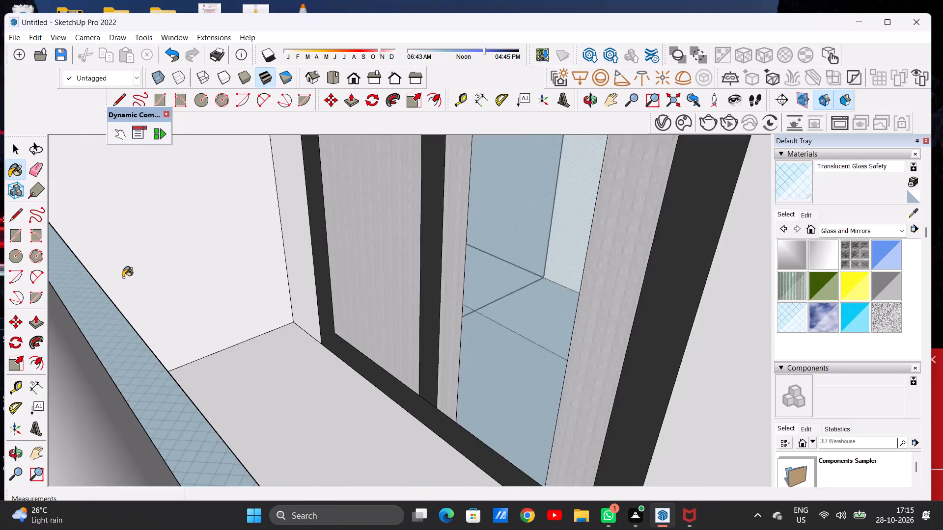
middle_click_drag(134, 277, 114, 285)
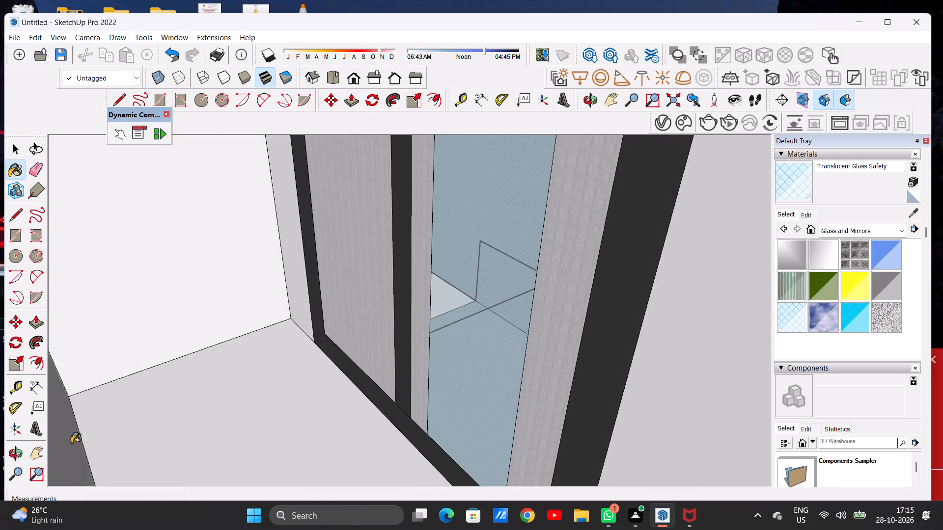
left_click(71, 443)
middle_click_drag(73, 440, 199, 395)
scroll(199, 395, "up", 1)
scroll(198, 398, "down", 1)
scroll(198, 398, "up", 1)
scroll(198, 398, "down", 3)
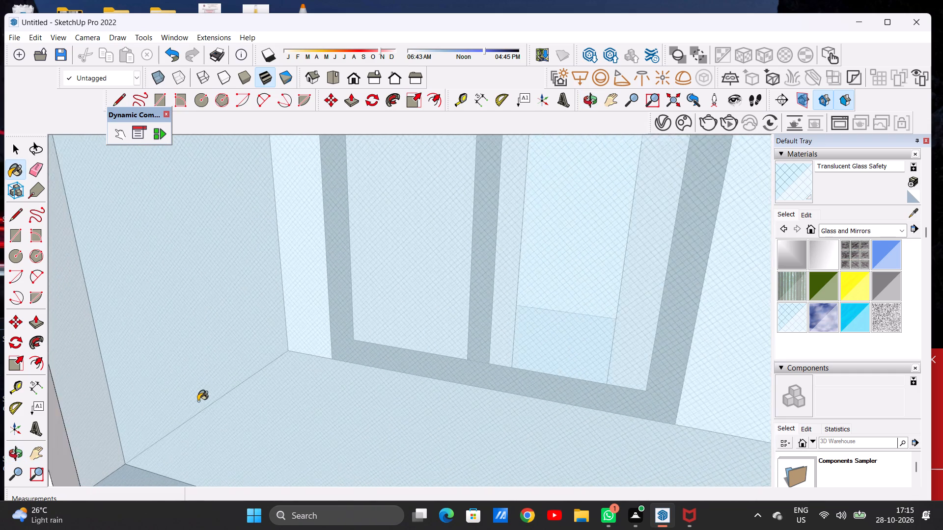
scroll(198, 401, "down", 10)
scroll(207, 400, "up", 1)
scroll(209, 400, "down", 5)
scroll(233, 392, "up", 1)
scroll(242, 385, "down", 20)
scroll(242, 385, "down", 2)
middle_click_drag(211, 409, 268, 375)
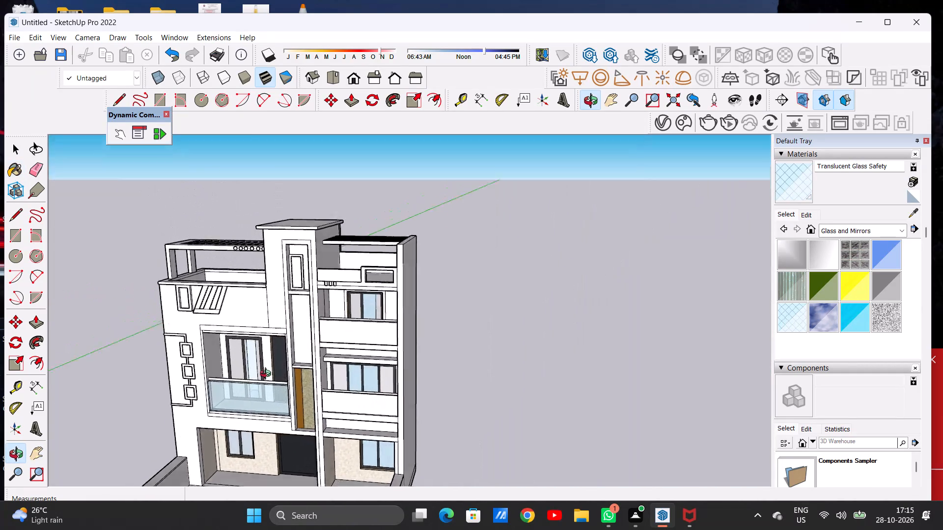
middle_click_drag(268, 375, 288, 353)
scroll(308, 356, "up", 1)
scroll(379, 344, "down", 7)
scroll(337, 398, "up", 8)
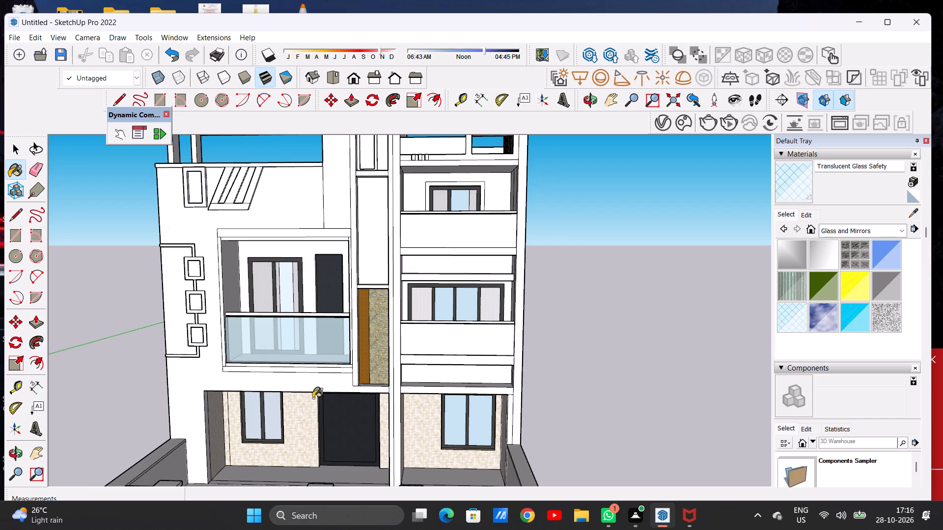
scroll(300, 360, "down", 7)
scroll(306, 352, "up", 6)
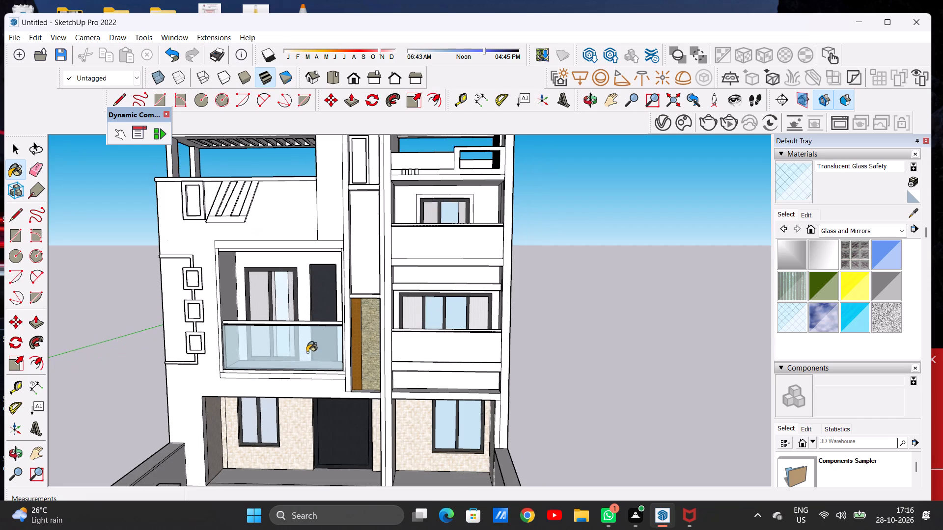
key("space")
Paint the handrail above the left balcony's glass panel with Formica Graystone from Synthetic Surfaces.
scroll(315, 303, "up", 12)
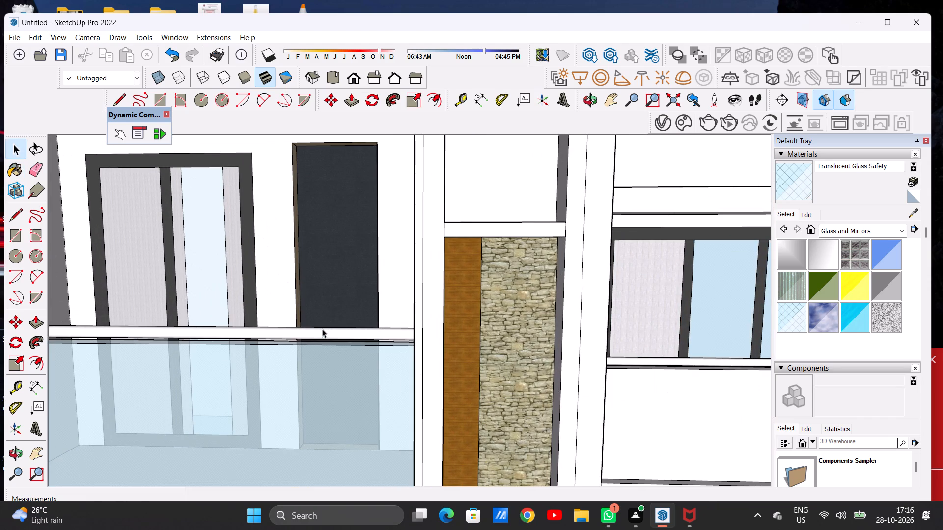
left_click(831, 227)
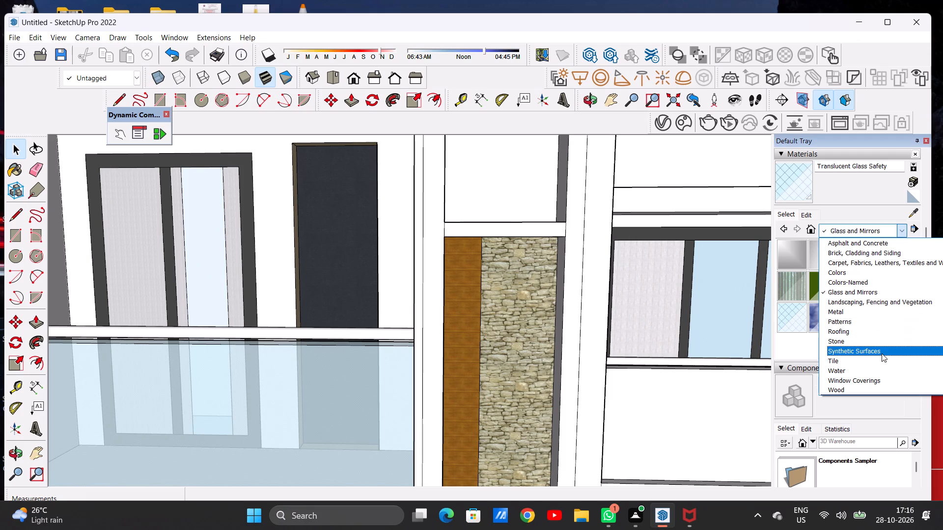
left_click(885, 349)
left_click(857, 261)
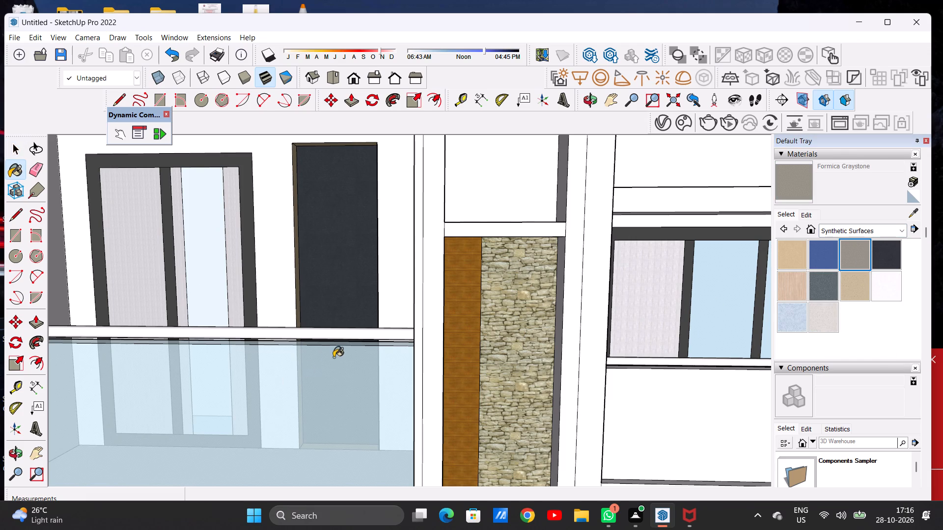
scroll(348, 341, "up", 10)
left_click(432, 323)
scroll(431, 325, "down", 17)
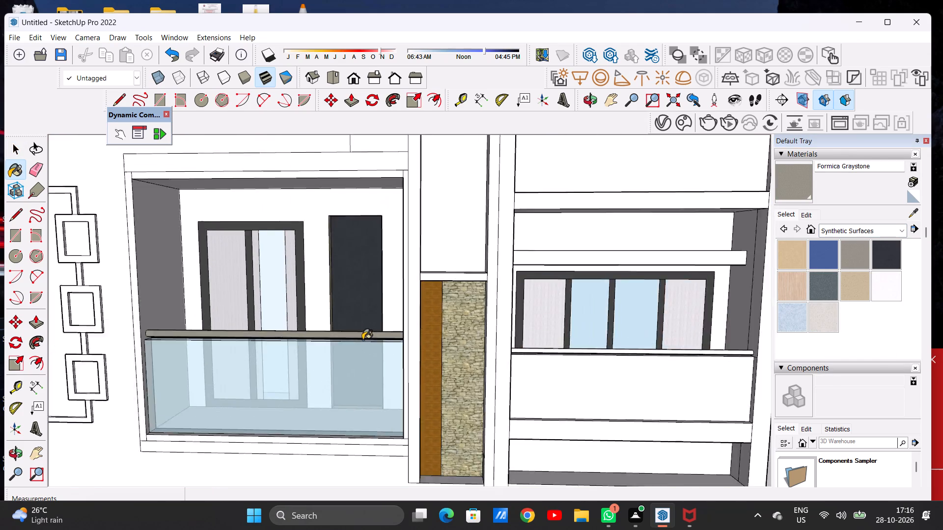
scroll(362, 340, "down", 7)
scroll(304, 351, "down", 4)
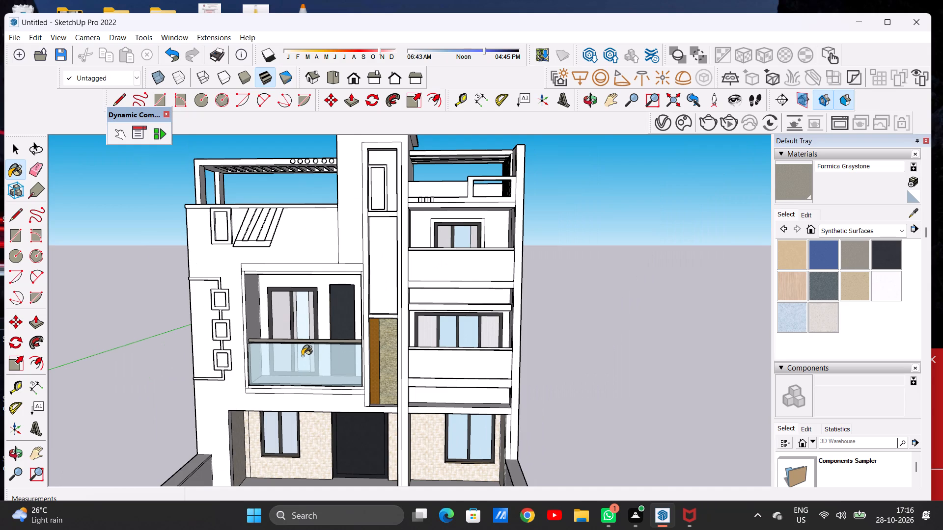
key("space")
Paint the handrail of the right first-floor balcony, below the four-pane window, with the same Formica Graystone.
scroll(274, 337, "down", 7)
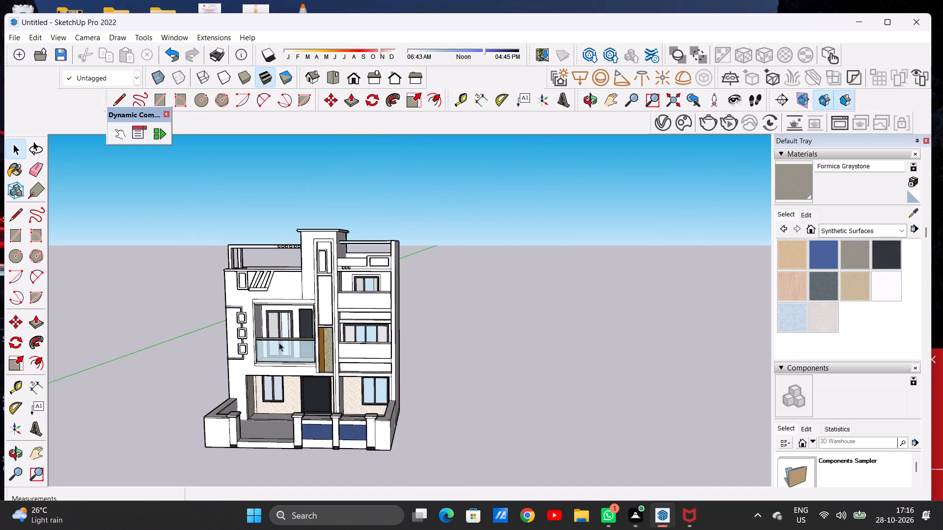
scroll(361, 353, "up", 4)
scroll(361, 353, "down", 1)
scroll(361, 353, "up", 5)
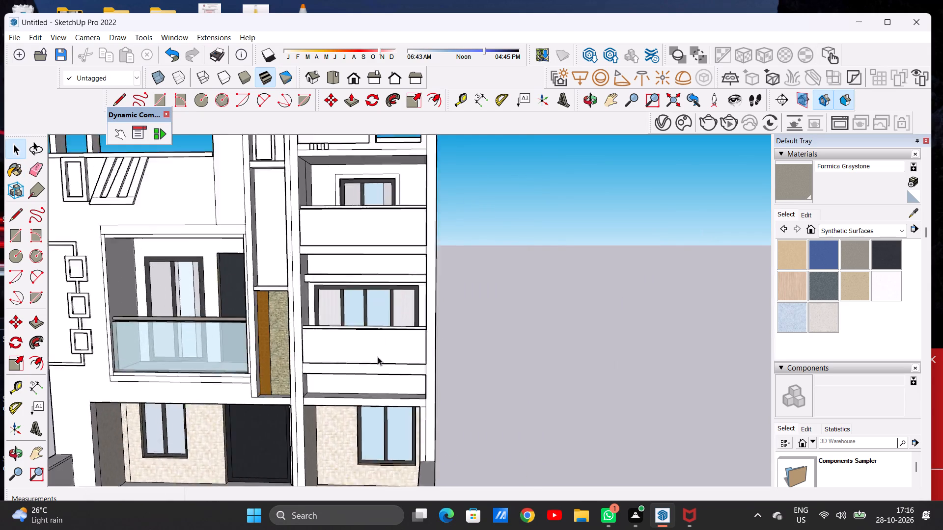
scroll(378, 357, "up", 9)
scroll(451, 344, "down", 3)
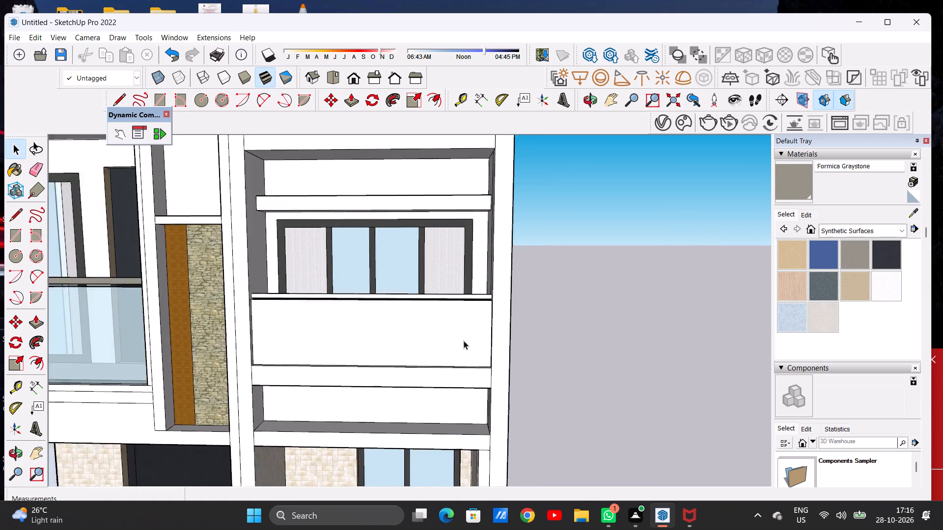
scroll(464, 341, "down", 1)
scroll(349, 351, "up", 3)
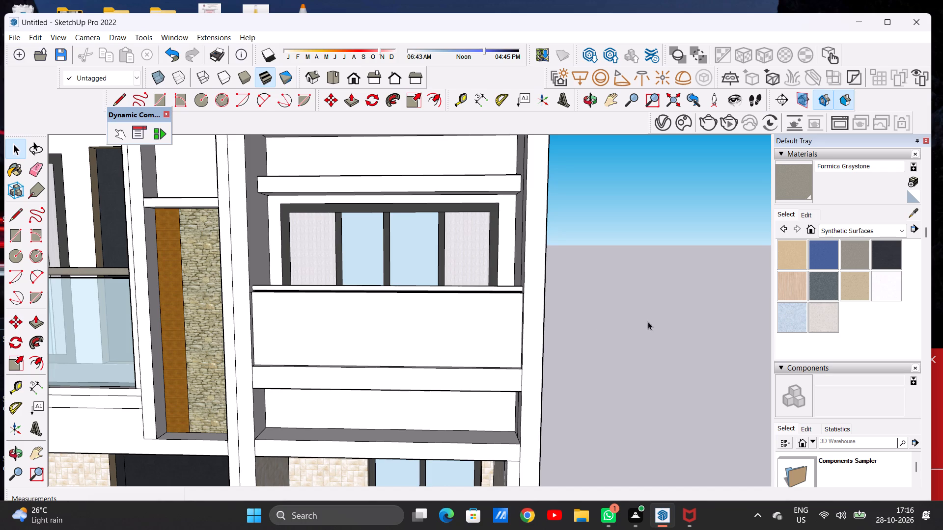
left_click(849, 253)
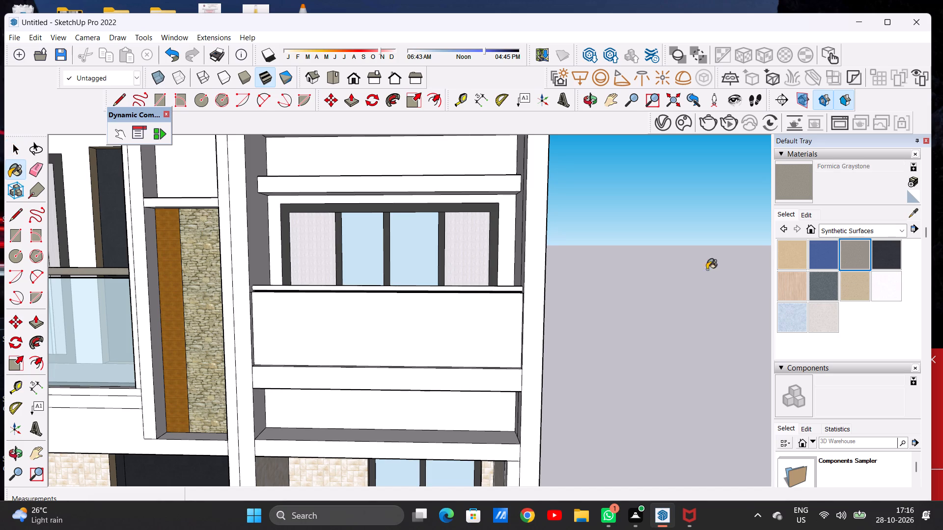
scroll(480, 294, "up", 10)
scroll(535, 288, "down", 1)
scroll(535, 288, "up", 1)
scroll(535, 288, "down", 1)
scroll(535, 288, "up", 1)
left_click(537, 281)
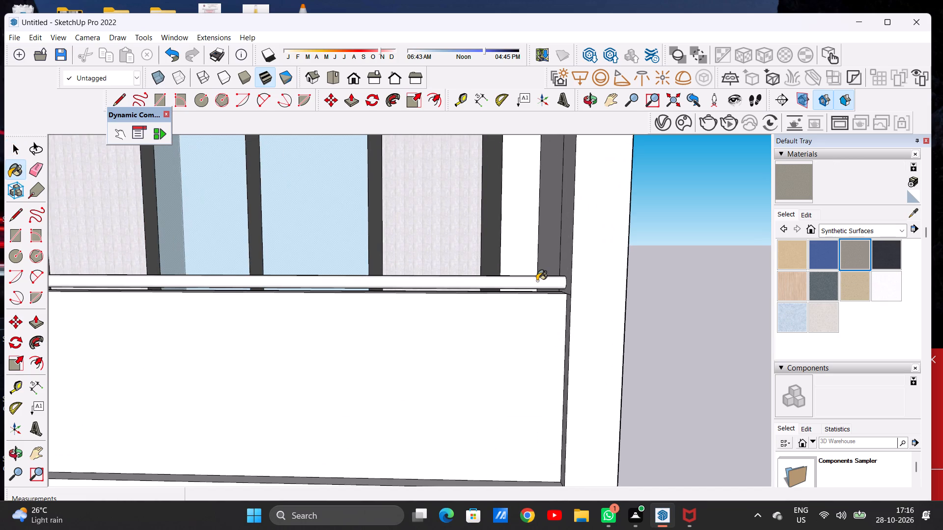
Paint the outer face of the right first-floor balcony's parapet panel with Translucent Glass Safety from Glass and Mirrors.
key("space")
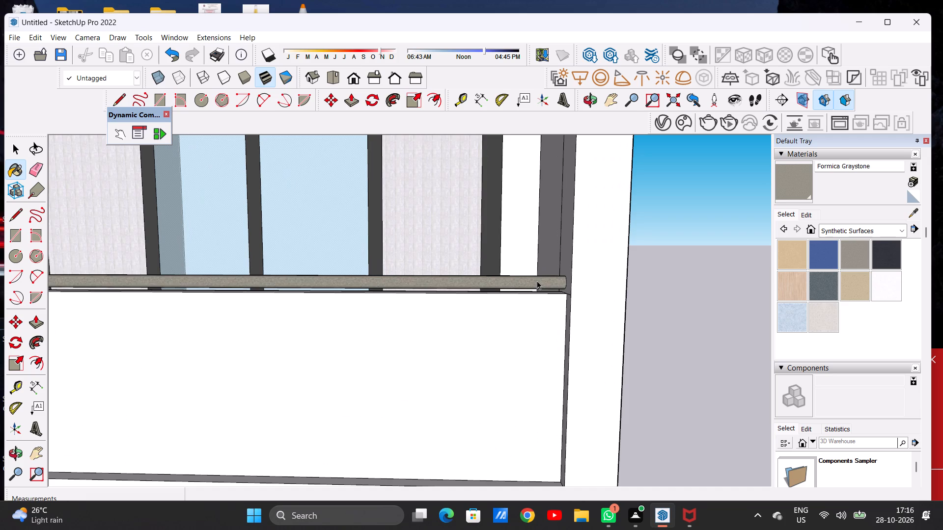
left_click(837, 227)
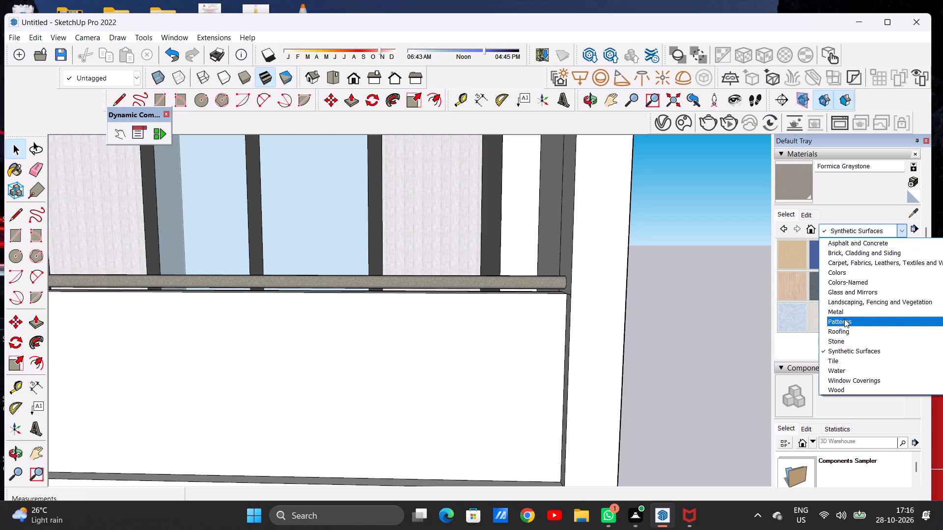
left_click(842, 291)
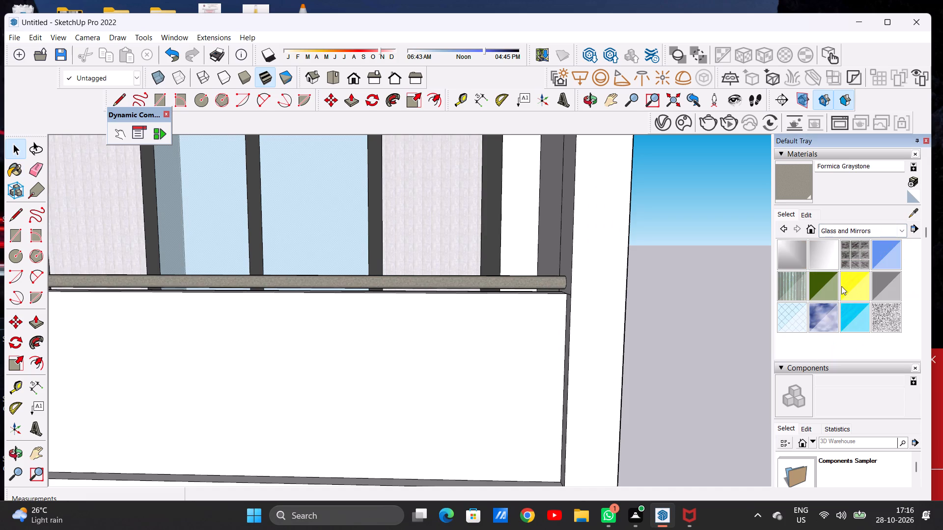
left_click(792, 320)
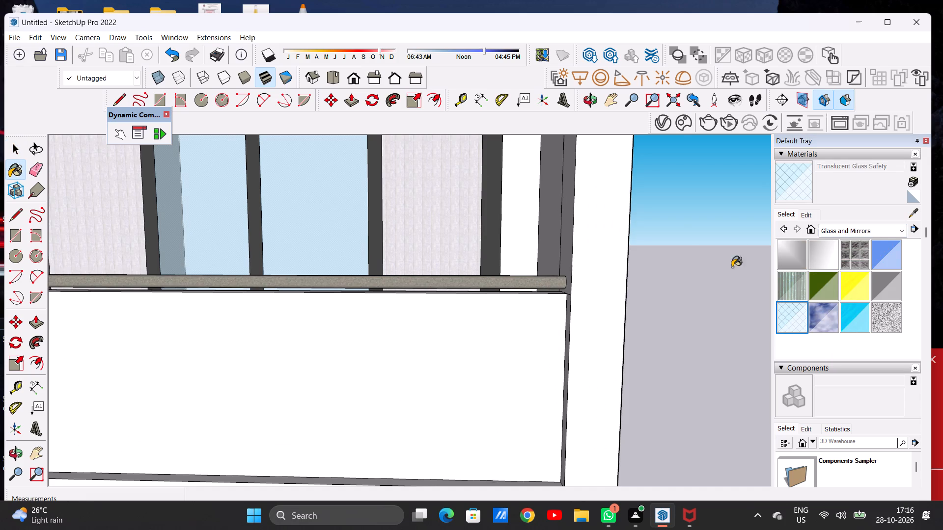
scroll(729, 267, "down", 8)
middle_click_drag(561, 298, 388, 326)
left_click(461, 322)
Paint the inner face of the right first-floor balcony's parapet panel with the same Translucent Glass Safety.
scroll(468, 287, "up", 4)
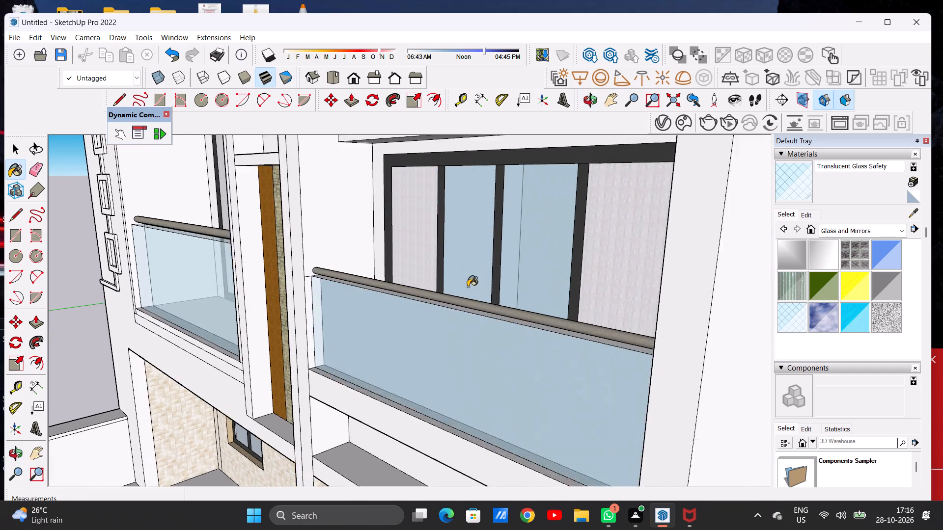
scroll(468, 287, "up", 7)
middle_click_drag(447, 297, 395, 317)
scroll(302, 319, "up", 6)
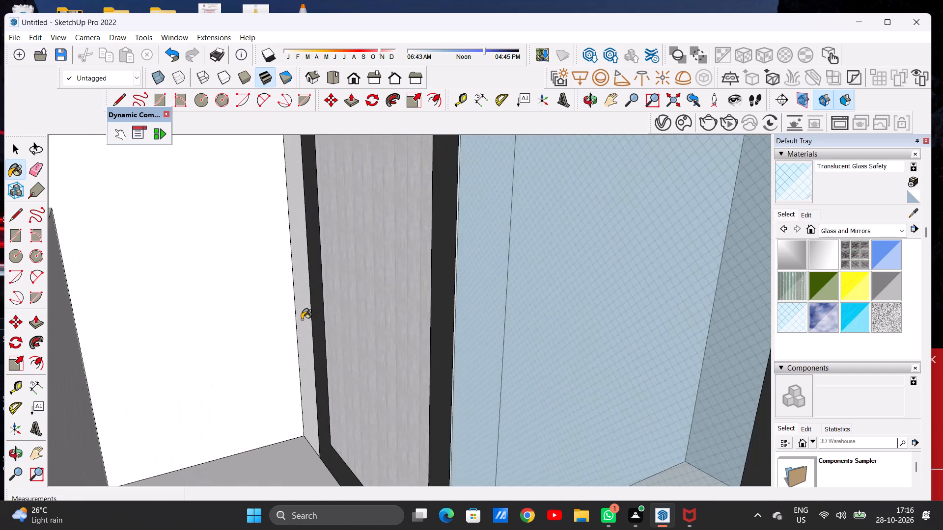
scroll(334, 307, "down", 1)
left_click(97, 411)
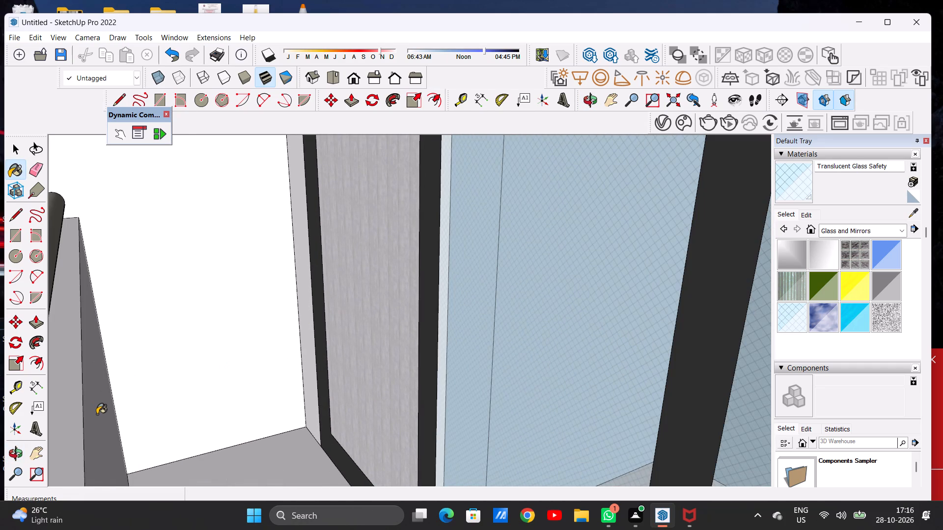
middle_click_drag(97, 414, 389, 321)
scroll(381, 340, "down", 16)
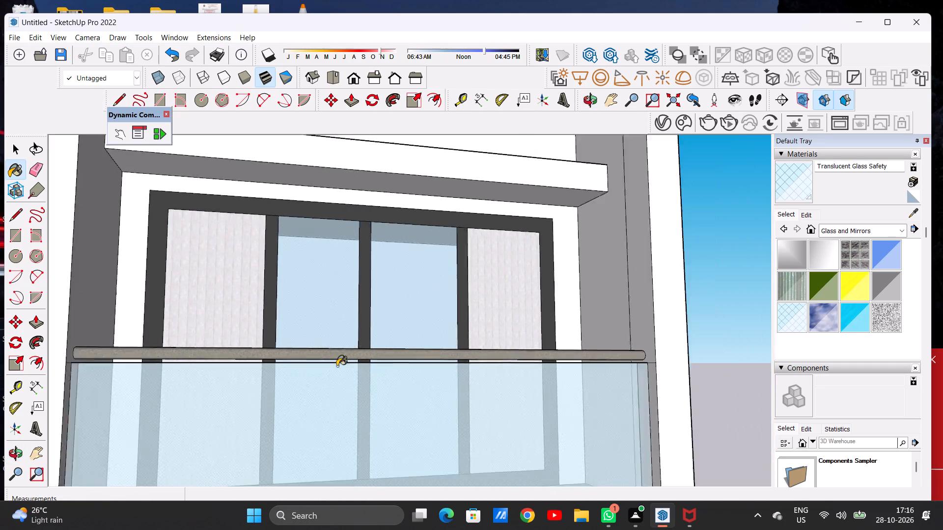
Paint the outer face of the second-floor balcony's parapet panel with Translucent Glass Safety.
scroll(337, 366, "down", 20)
scroll(337, 366, "down", 5)
middle_click_drag(466, 358, 387, 389)
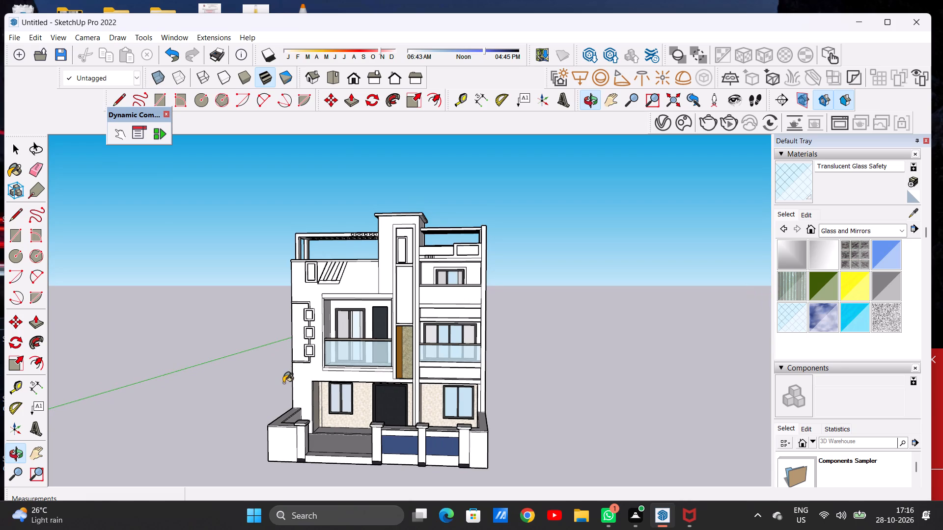
scroll(283, 383, "down", 3)
scroll(417, 333, "up", 14)
middle_click_drag(440, 299, 345, 356)
scroll(382, 309, "up", 7)
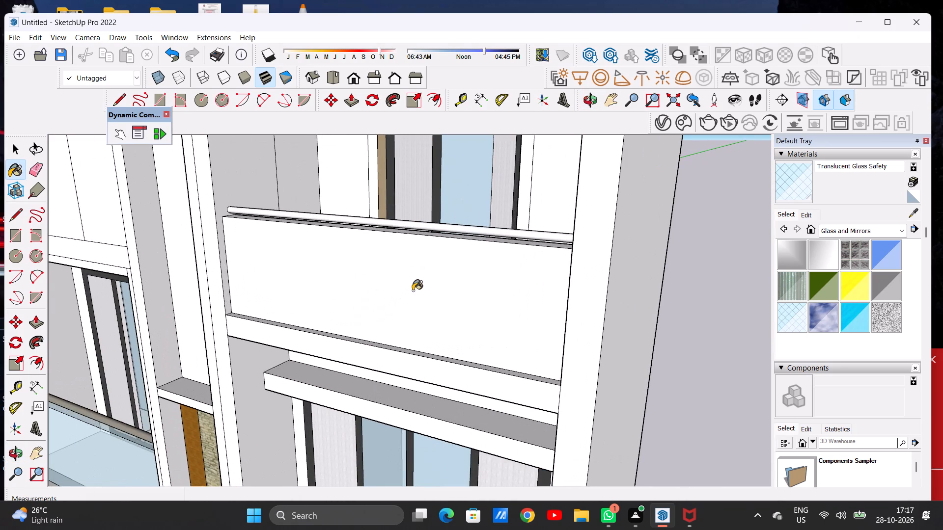
left_click(413, 291)
scroll(401, 304, "down", 6)
scroll(409, 288, "up", 5)
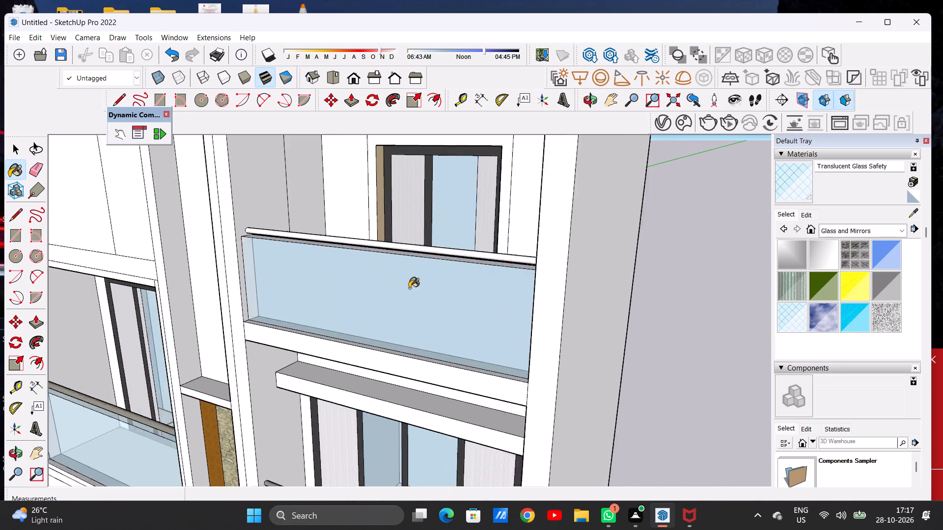
Paint the inner face of the second-floor balcony's parapet panel with Translucent Glass Safety.
scroll(409, 288, "up", 4)
scroll(457, 224, "up", 4)
middle_click_drag(457, 219, 399, 290)
scroll(317, 279, "up", 3)
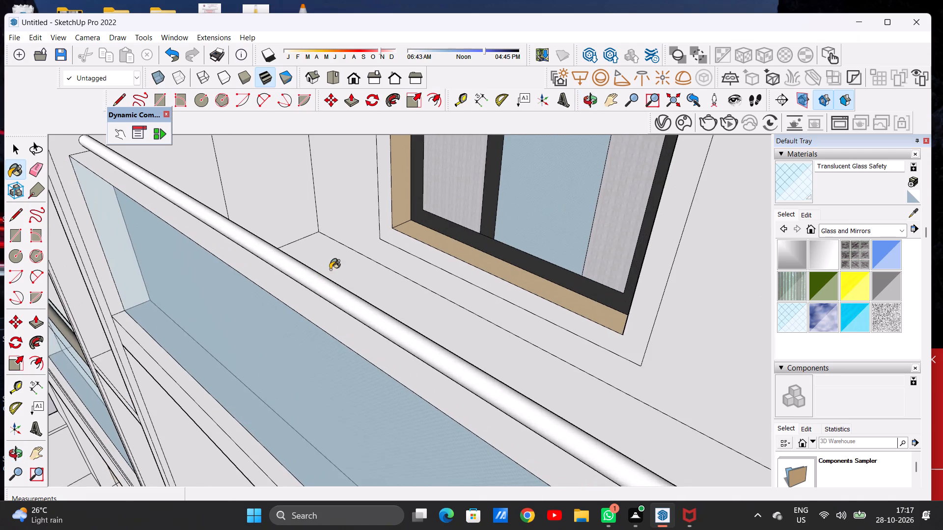
middle_click_drag(353, 263, 322, 269)
scroll(263, 279, "up", 5)
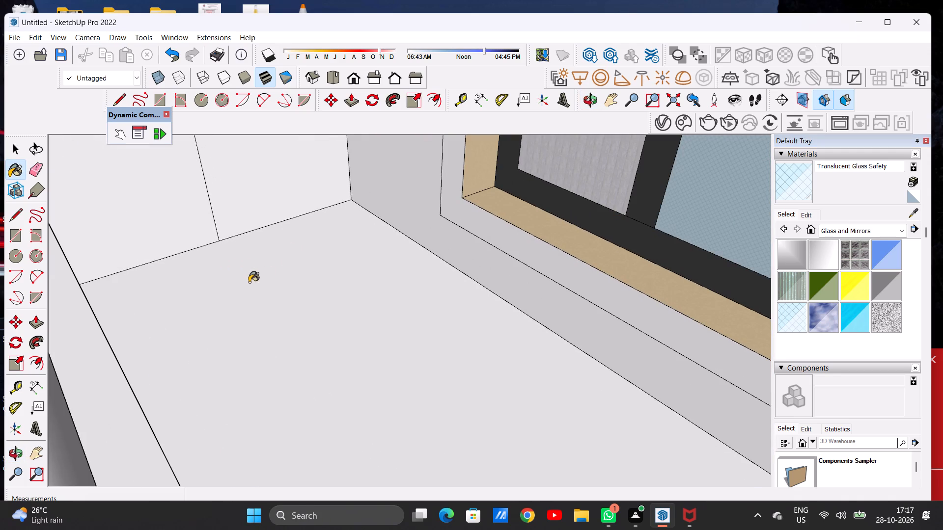
middle_click_drag(256, 316, 246, 320)
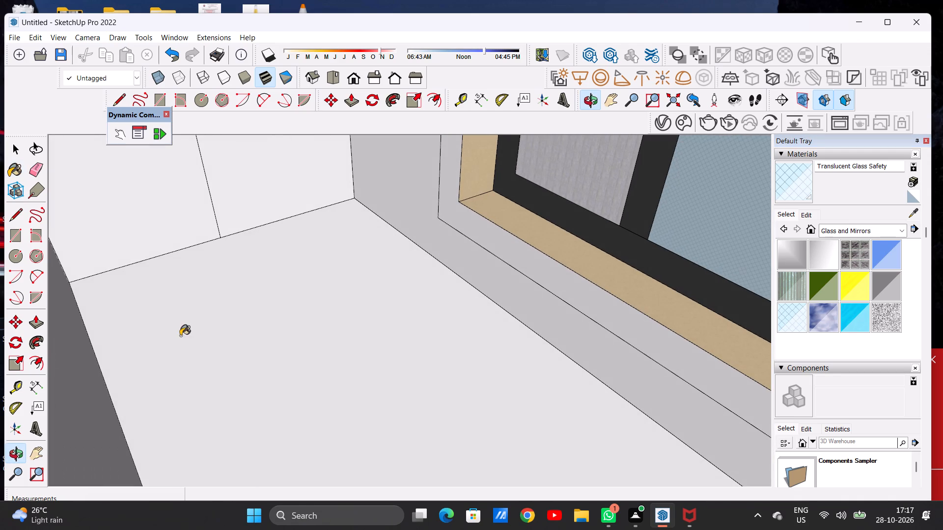
left_click(91, 430)
middle_click_drag(168, 397, 299, 337)
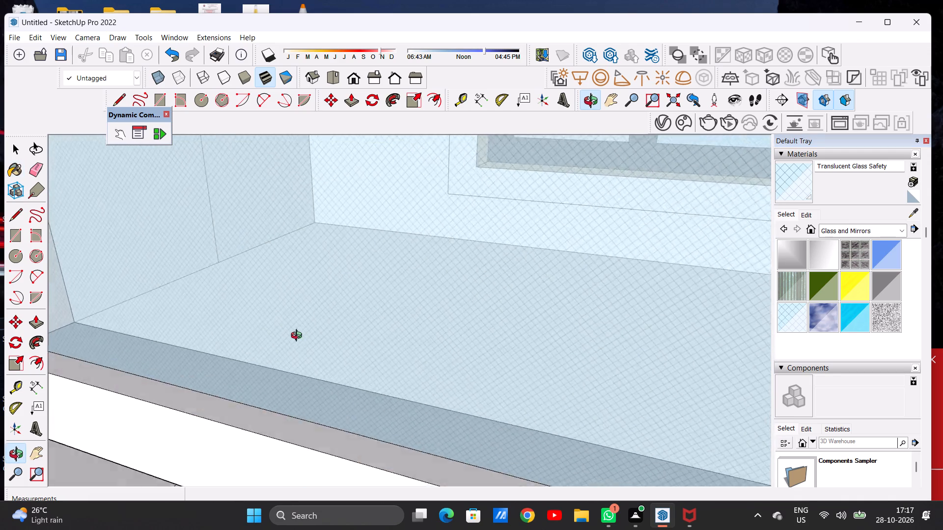
middle_click_drag(299, 337, 319, 323)
Paint the top edge of the second-floor balcony's glass panel, below its handrail, with Translucent Glass Safety.
scroll(317, 349, "down", 20)
scroll(317, 349, "down", 10)
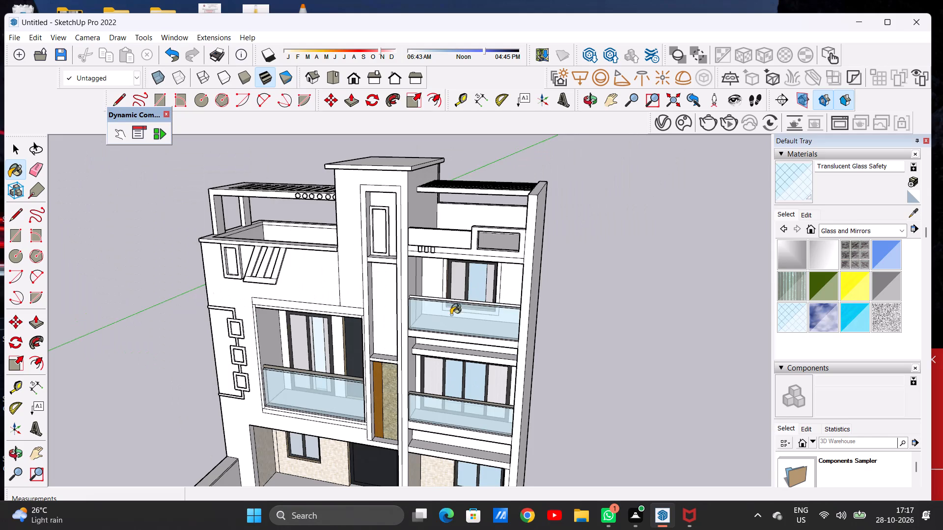
scroll(362, 348, "up", 16)
middle_click_drag(347, 390, 305, 415)
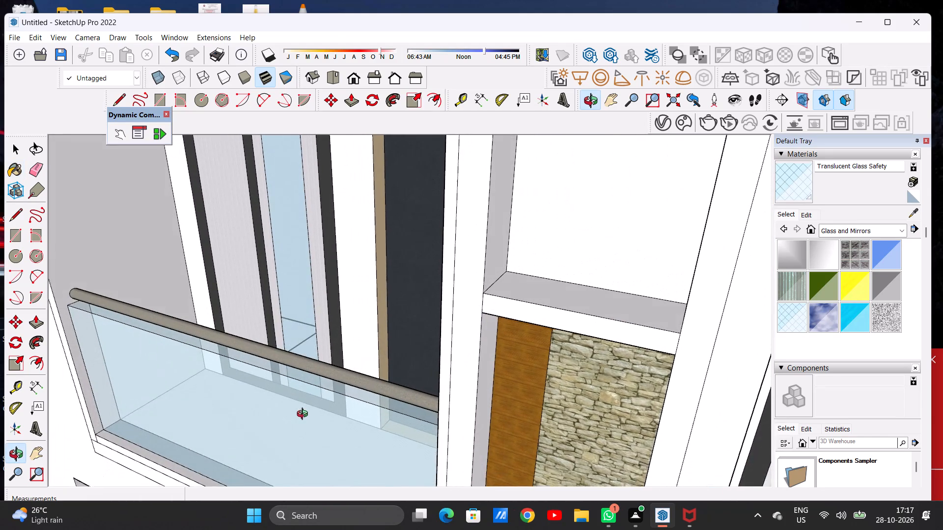
middle_click_drag(305, 415, 314, 411)
scroll(333, 309, "down", 5)
scroll(333, 311, "up", 1)
scroll(310, 305, "down", 11)
scroll(443, 269, "up", 15)
middle_click_drag(420, 247, 404, 301)
scroll(408, 270, "up", 5)
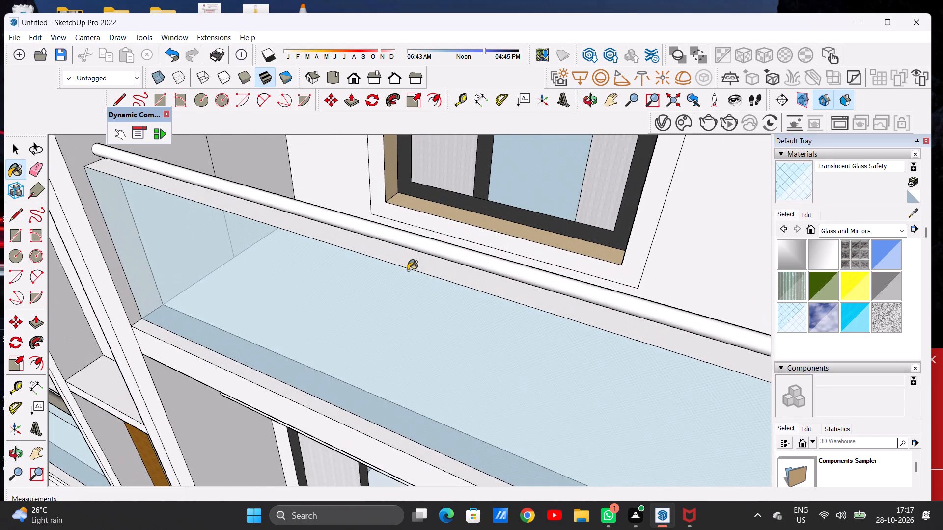
left_click(407, 261)
scroll(393, 288, "down", 15)
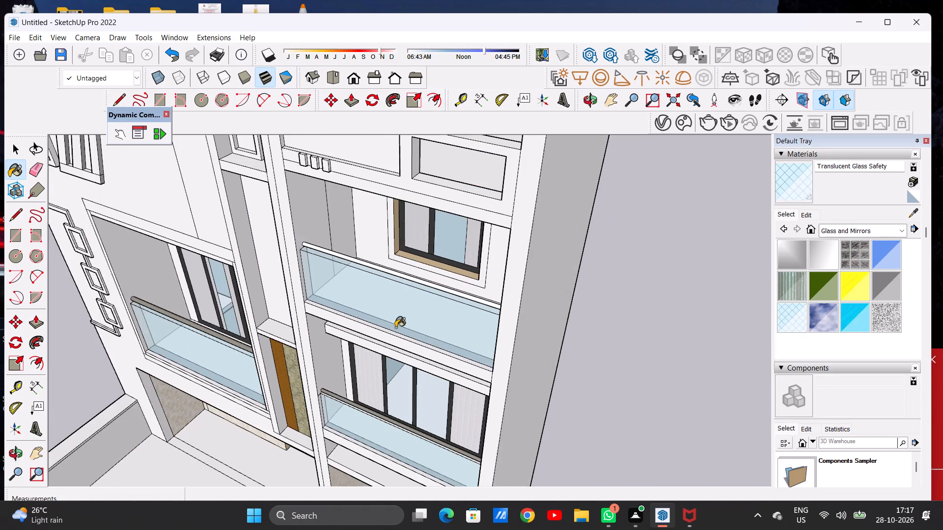
Paint the top edge of the right first-floor balcony's glass panel with Translucent Glass Safety.
middle_click_drag(394, 330, 430, 289)
middle_click_drag(393, 354, 395, 322)
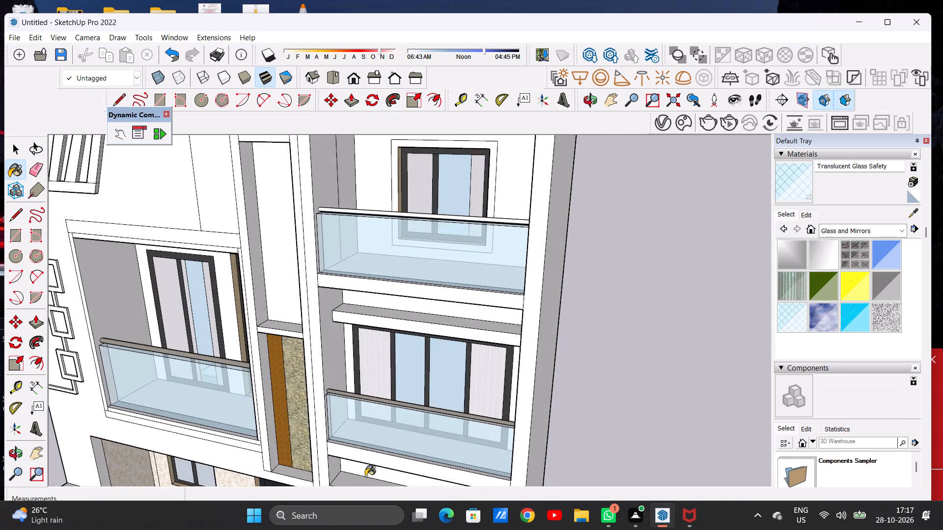
scroll(368, 483, "up", 15)
middle_click_drag(401, 332, 375, 429)
scroll(375, 379, "up", 1)
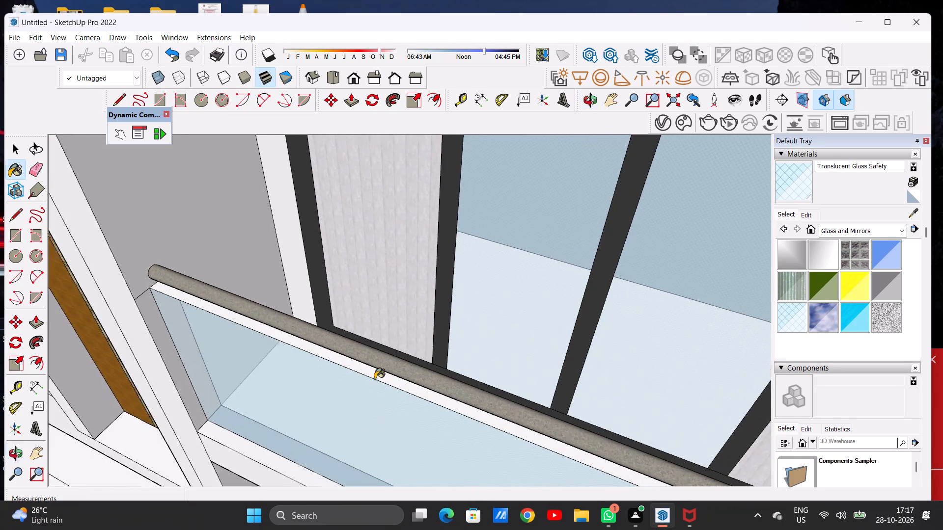
scroll(375, 379, "up", 11)
left_click(378, 370)
scroll(368, 391, "down", 20)
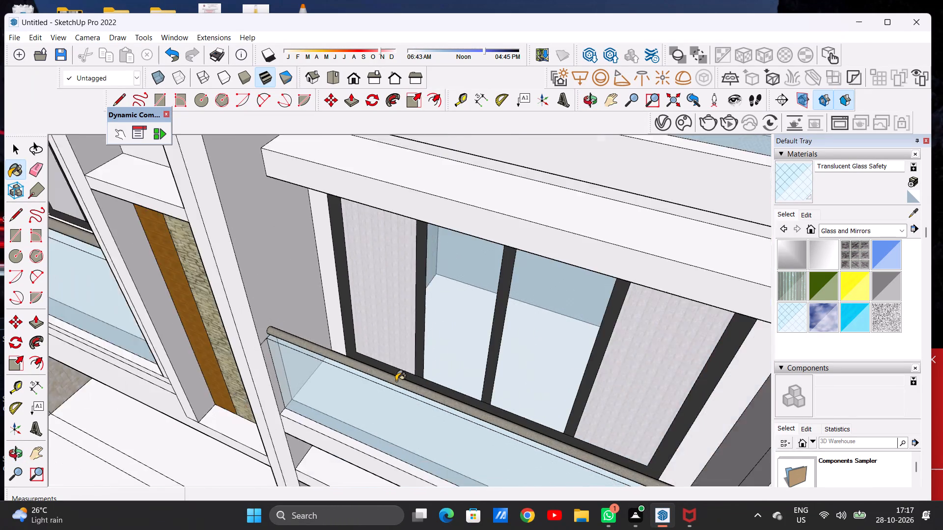
Examine the three glass balcony panels and handrails close up, from the standard front view and from above.
scroll(396, 381, "up", 1)
scroll(396, 381, "down", 12)
scroll(265, 364, "up", 1)
scroll(264, 364, "down", 1)
scroll(264, 364, "up", 4)
scroll(251, 326, "up", 2)
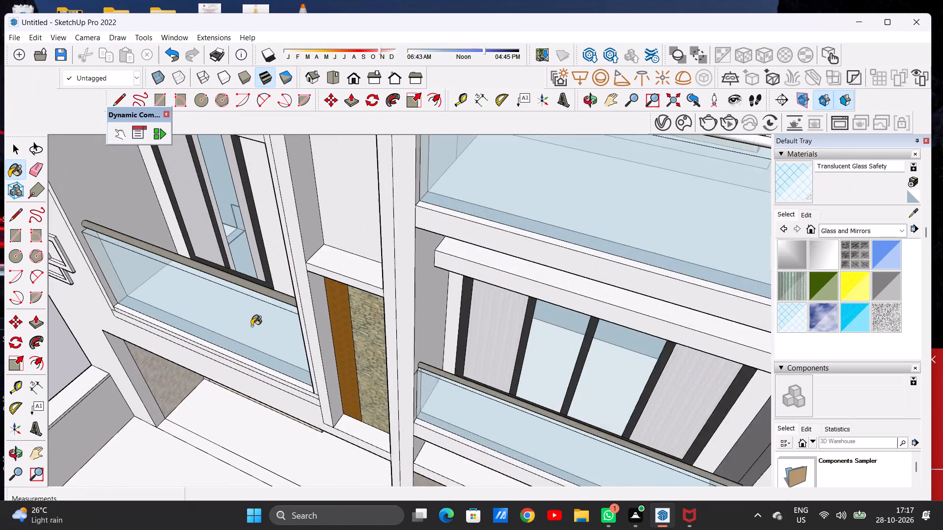
scroll(251, 326, "up", 6)
scroll(280, 365, "down", 5)
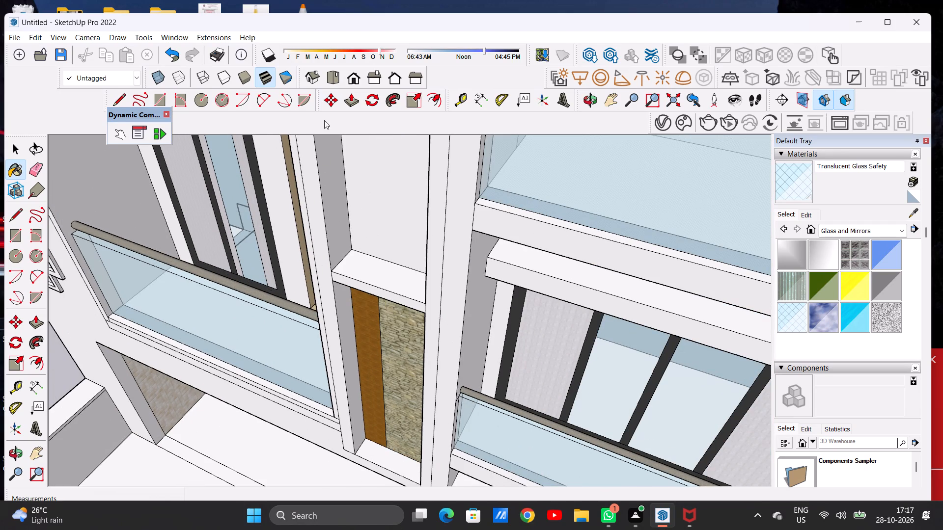
left_click(355, 77)
scroll(318, 312, "down", 8)
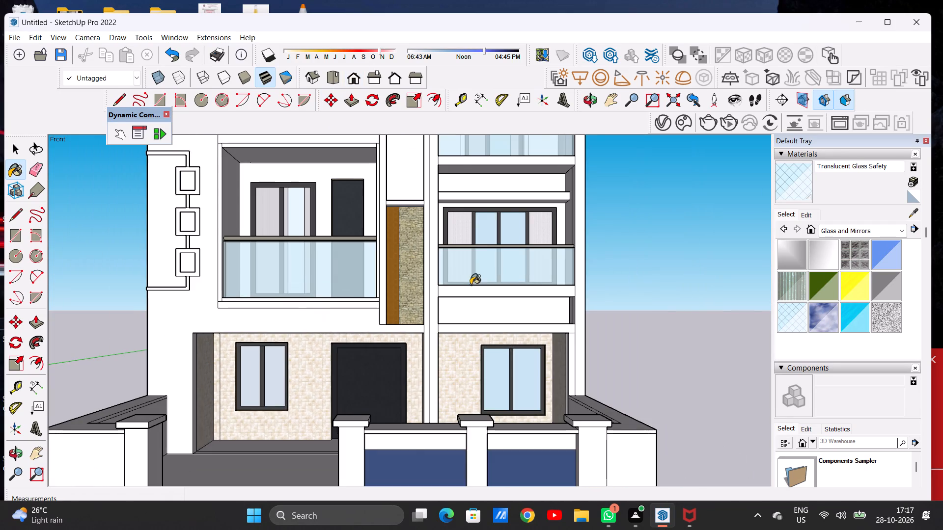
middle_click_drag(469, 286, 388, 370)
scroll(408, 343, "down", 6)
scroll(496, 239, "up", 2)
scroll(496, 239, "down", 1)
scroll(496, 239, "up", 3)
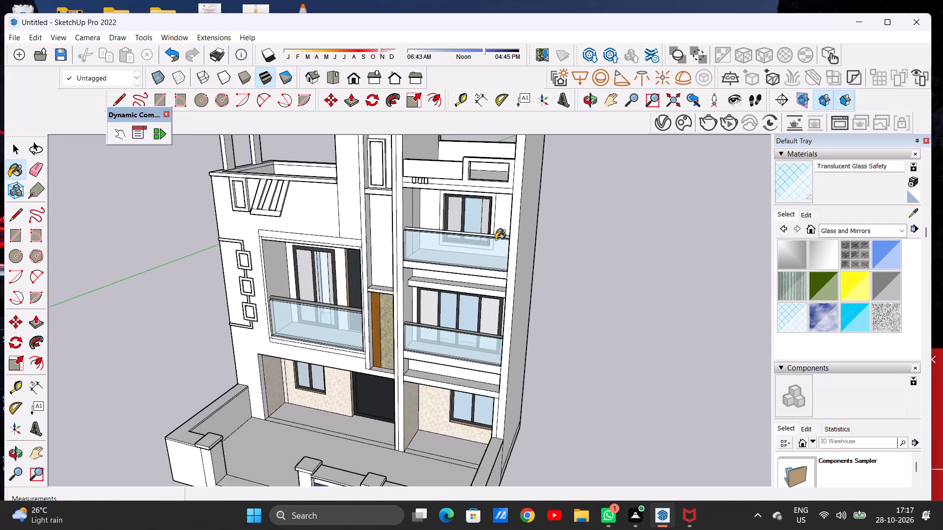
Paint the second-floor balcony's handrail with Formica Graystone from Synthetic Surfaces.
scroll(496, 239, "up", 6)
left_click(841, 228)
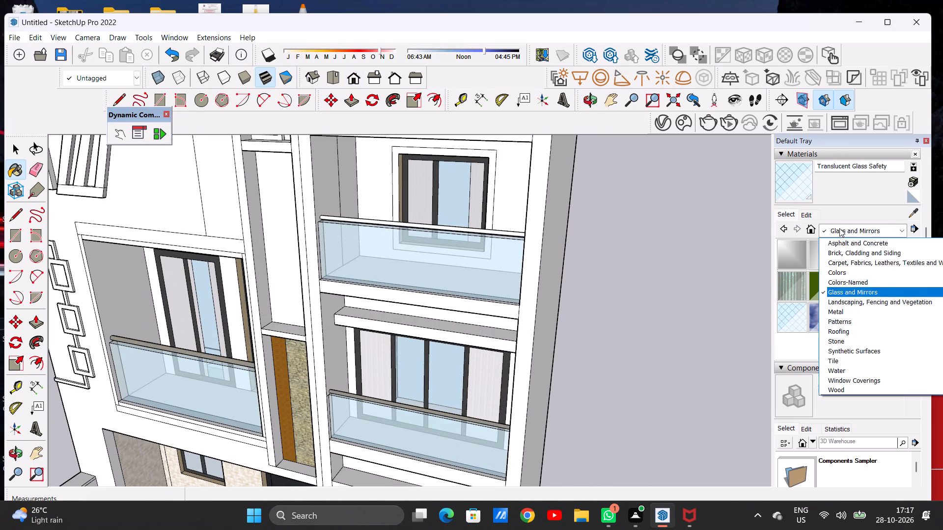
left_click(875, 349)
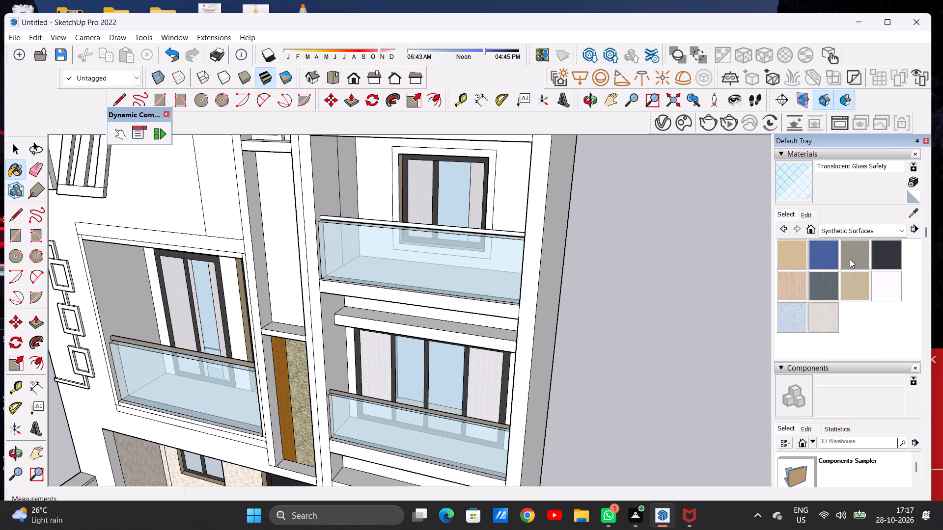
left_click(850, 259)
scroll(465, 231, "up", 17)
left_click(533, 234)
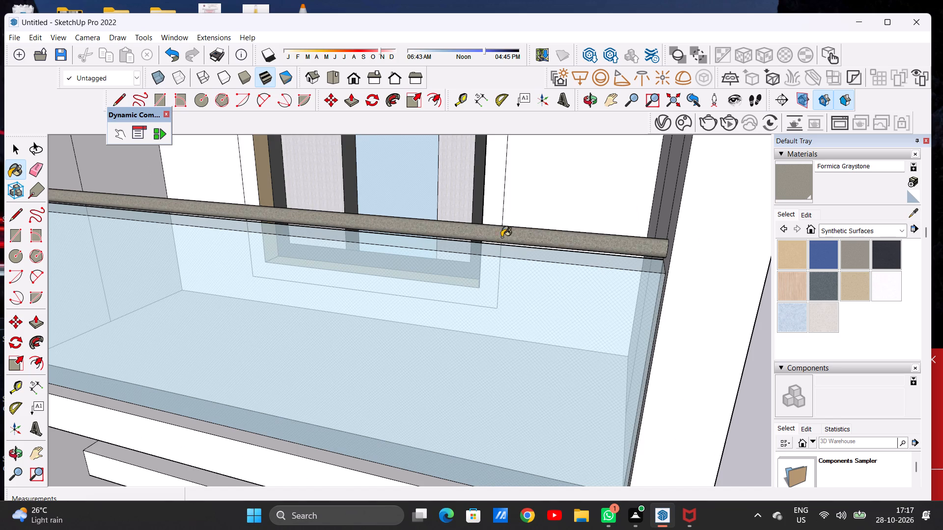
Leave painting and examine the whole front elevation and the left balcony's window and door close up.
scroll(501, 238, "down", 8)
scroll(467, 259, "down", 7)
middle_click_drag(431, 280, 532, 229)
scroll(515, 257, "down", 12)
middle_click_drag(448, 279, 406, 276)
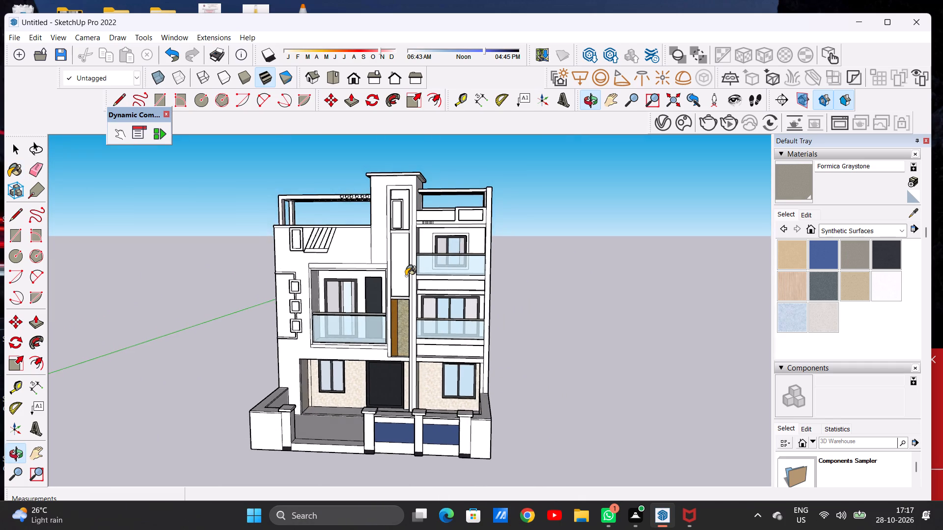
scroll(407, 272, "up", 5)
key("space")
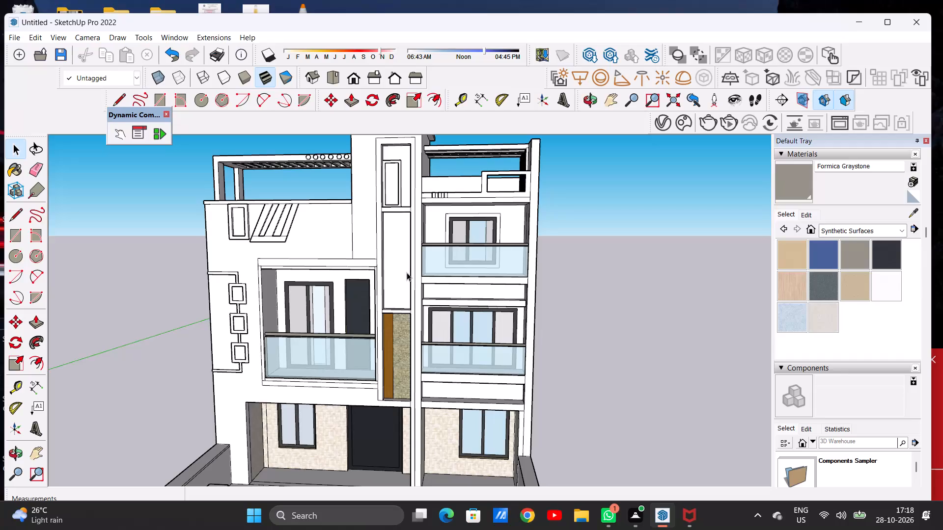
scroll(506, 272, "down", 6)
scroll(405, 289, "down", 1)
middle_click_drag(406, 289, 428, 288)
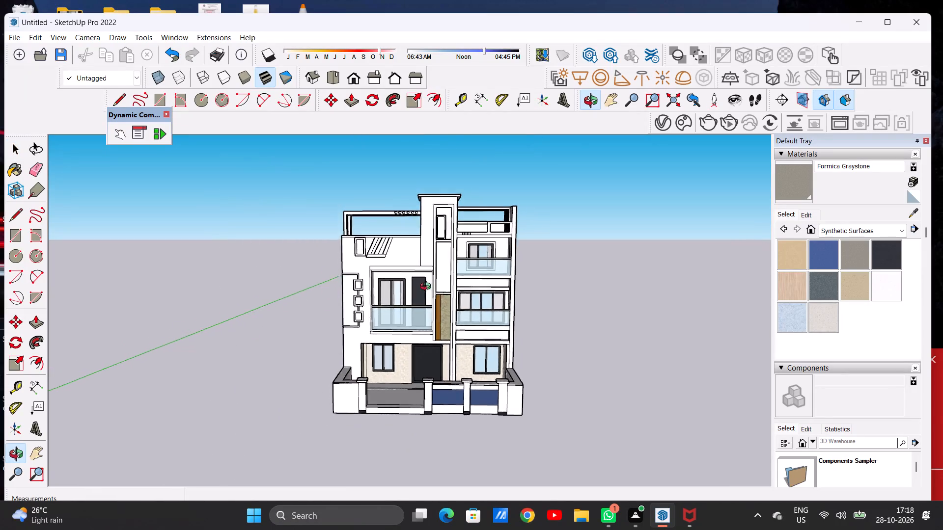
middle_click_drag(428, 288, 414, 314)
scroll(408, 313, "up", 8)
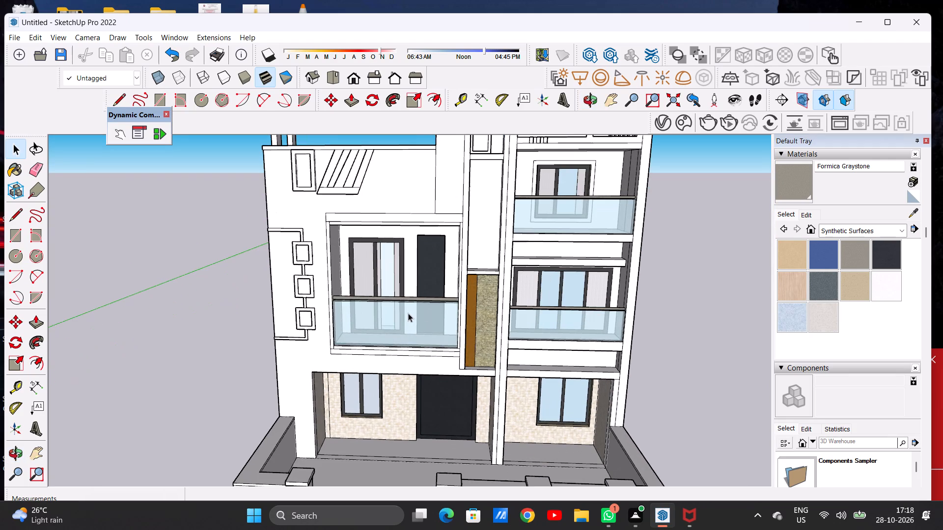
scroll(295, 316, "down", 8)
scroll(322, 292, "up", 8)
scroll(333, 290, "up", 14)
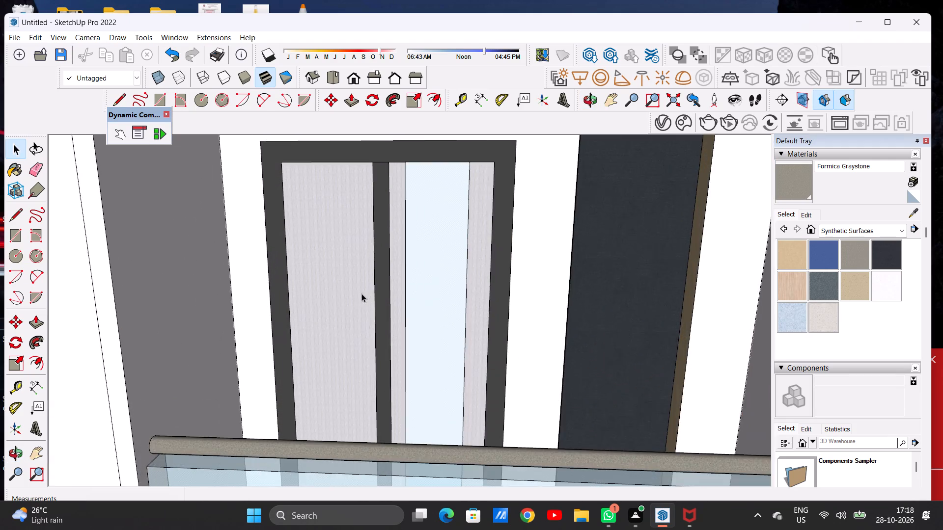
middle_click_drag(410, 295, 292, 399)
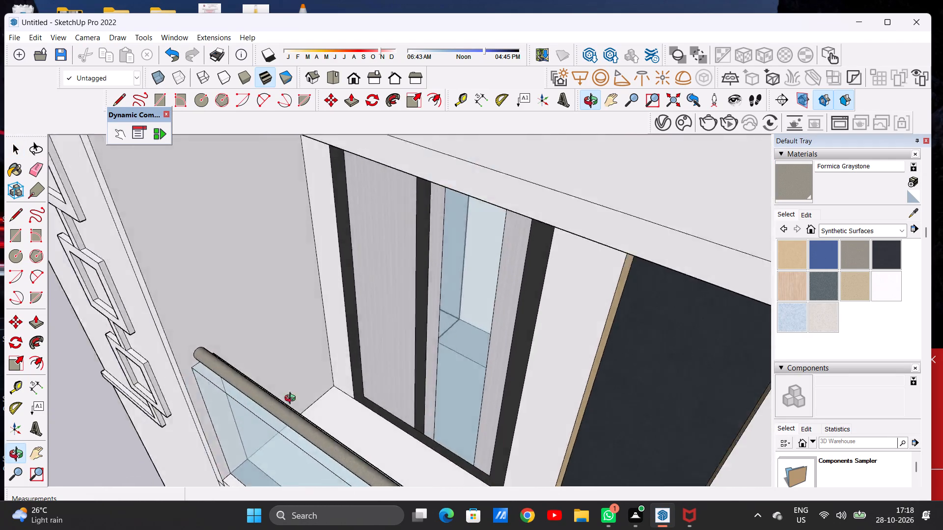
Examine the left balcony's window and door, and the whole front elevation from several angles.
middle_click_drag(292, 399, 422, 374)
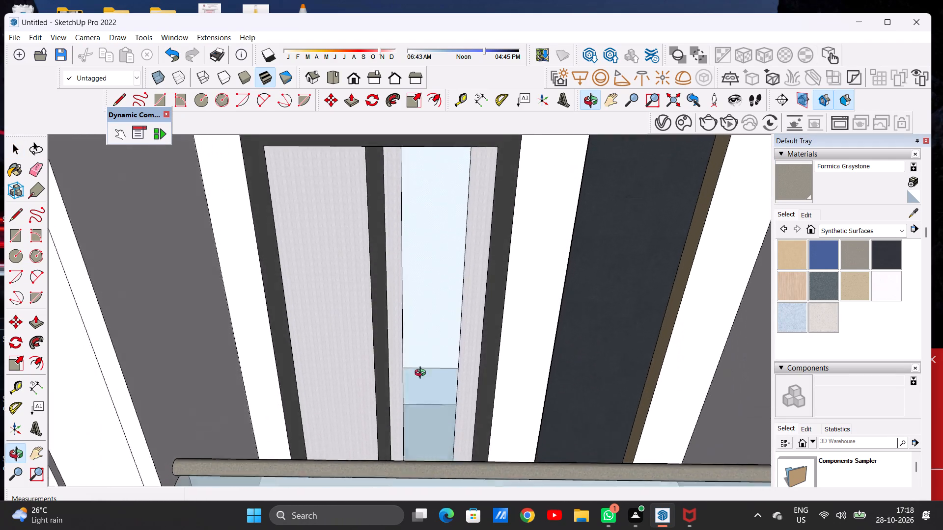
middle_click_drag(422, 374, 416, 344)
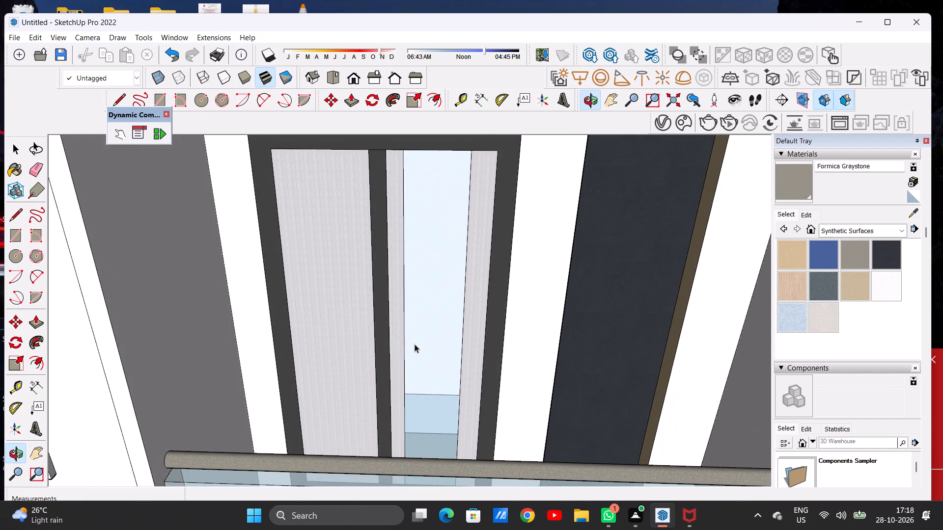
scroll(392, 314, "down", 1)
scroll(391, 313, "up", 2)
scroll(391, 313, "down", 9)
scroll(395, 294, "up", 1)
scroll(399, 291, "down", 14)
scroll(405, 249, "up", 1)
scroll(406, 248, "down", 5)
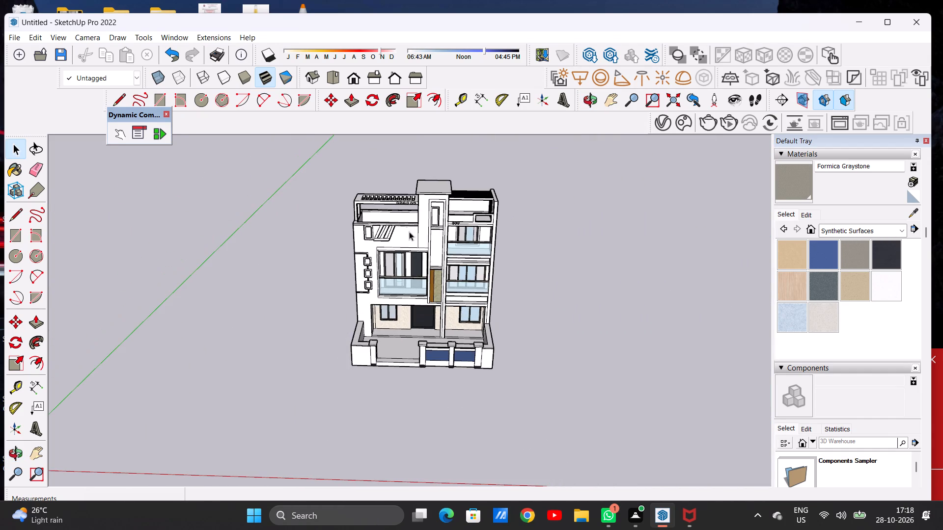
scroll(394, 217, "up", 1)
scroll(394, 217, "down", 1)
scroll(394, 217, "up", 8)
scroll(391, 240, "down", 1)
scroll(391, 240, "up", 4)
scroll(381, 239, "down", 11)
middle_click_drag(386, 271, 383, 218)
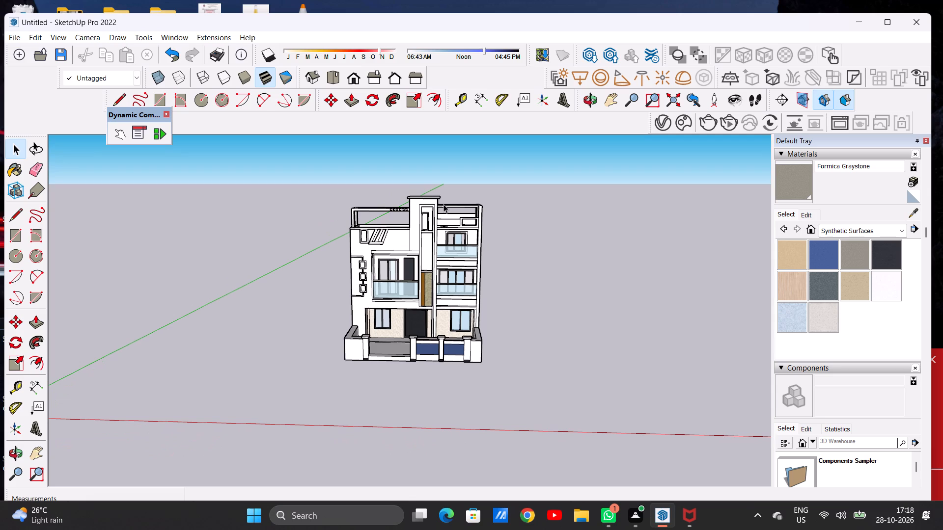
scroll(441, 197, "down", 6)
scroll(448, 191, "up", 2)
scroll(448, 189, "down", 1)
scroll(434, 181, "up", 7)
middle_click_drag(376, 260, 417, 261)
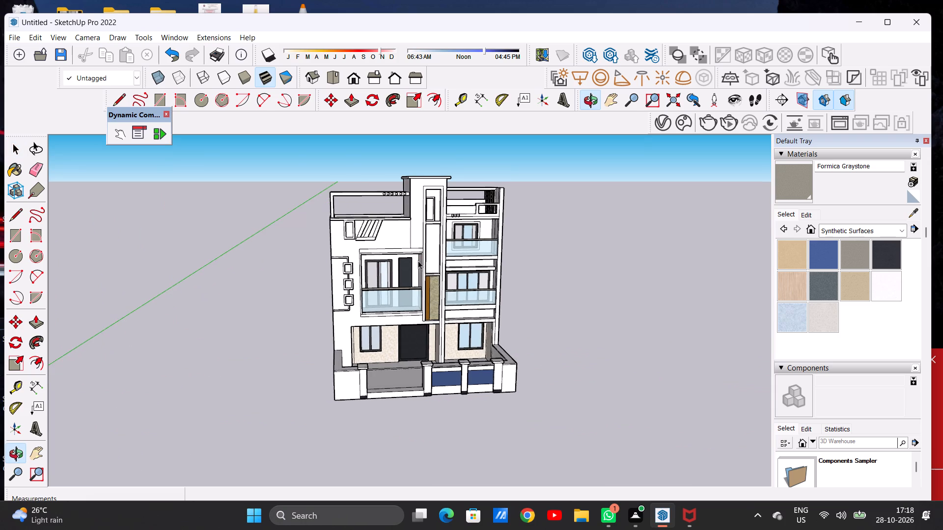
Paint the front face of the uppermost of three square wall frames beside the left balcony with Carrera Marble from Stone.
scroll(321, 275, "up", 7)
scroll(395, 269, "up", 3)
scroll(390, 273, "down", 1)
scroll(384, 277, "up", 6)
middle_click_drag(321, 276, 338, 287)
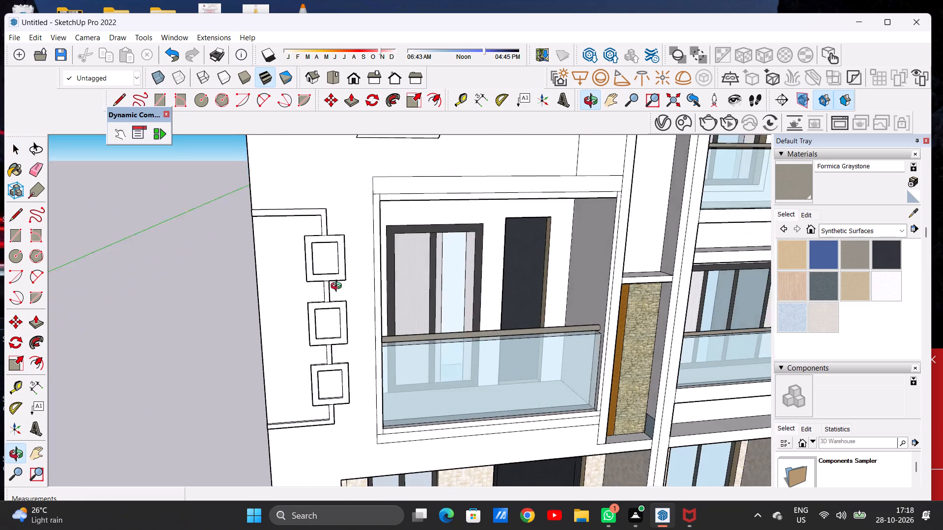
middle_click_drag(338, 287, 452, 293)
scroll(383, 260, "up", 10)
scroll(320, 282, "down", 4)
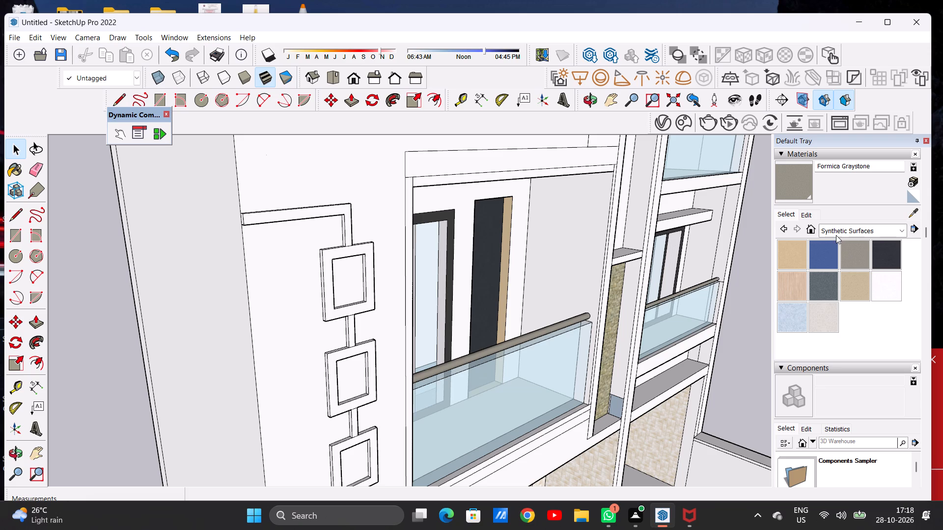
left_click(838, 234)
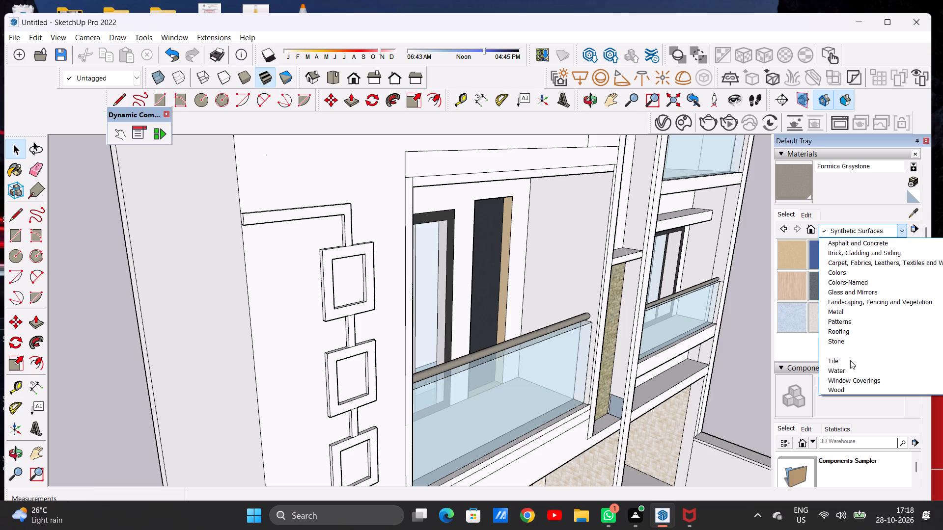
left_click(847, 344)
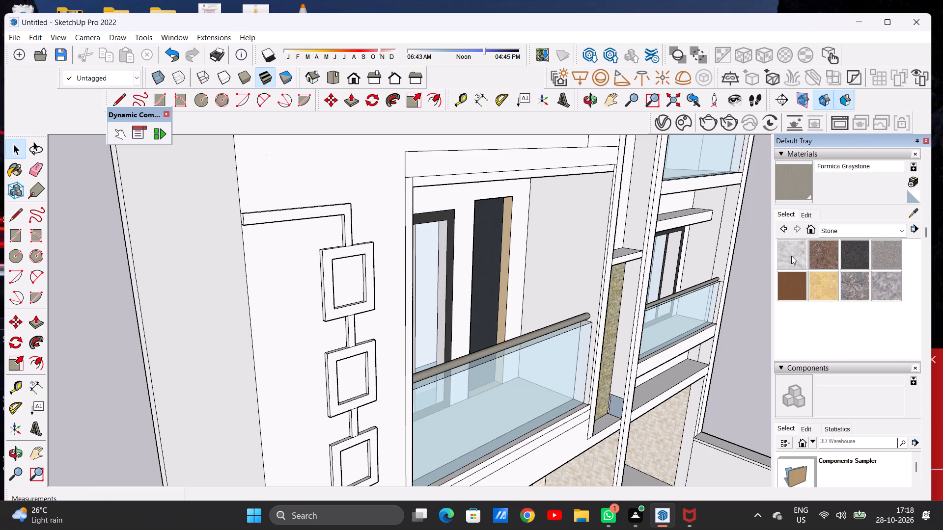
left_click(791, 256)
scroll(327, 279, "up", 6)
scroll(321, 288, "down", 1)
scroll(350, 283, "up", 4)
left_click(326, 290)
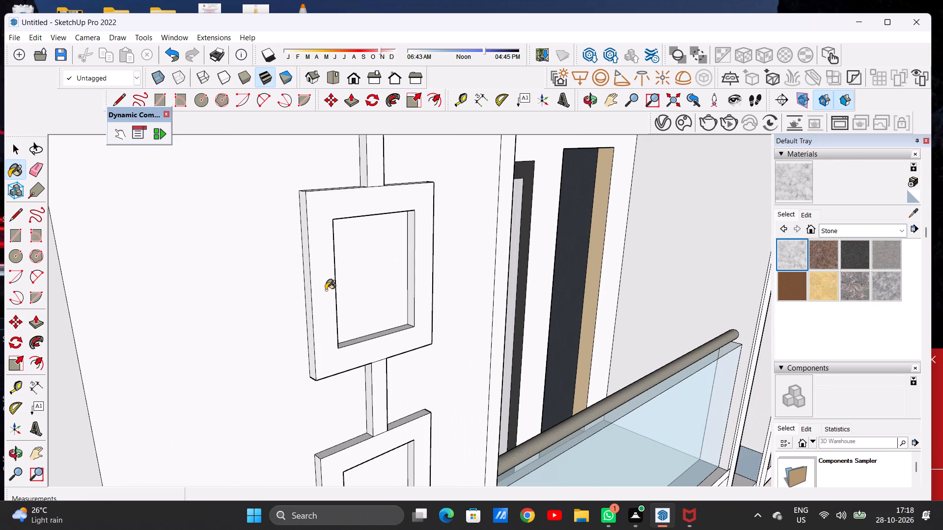
Paint the top wall frame's outer left side and its bottom and right inner faces with Carrera Marble.
middle_click_drag(321, 285, 352, 312)
scroll(334, 315, "up", 4)
scroll(334, 315, "down", 1)
scroll(334, 315, "up", 9)
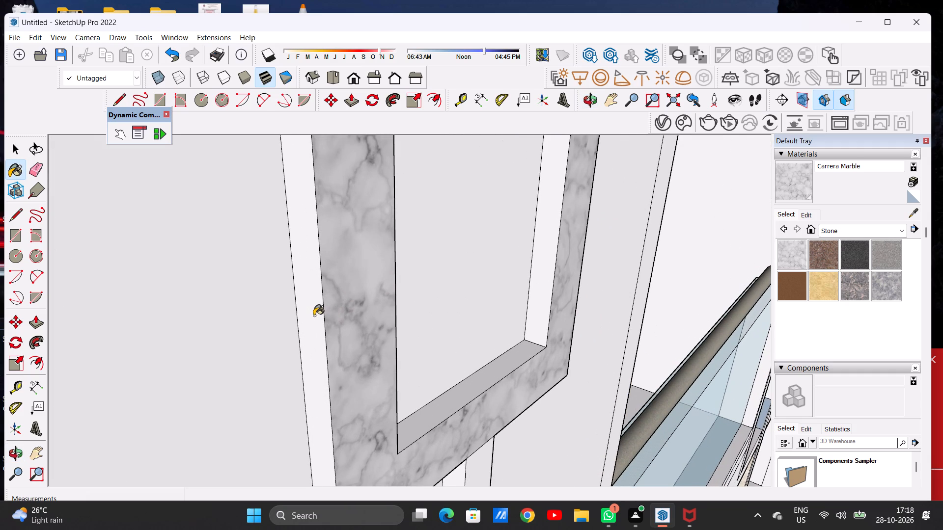
left_click(312, 315)
scroll(393, 302, "down", 20)
scroll(393, 302, "down", 2)
middle_click_drag(416, 286, 450, 281)
scroll(424, 283, "up", 5)
scroll(421, 299, "down", 1)
scroll(441, 302, "up", 19)
left_click(393, 338)
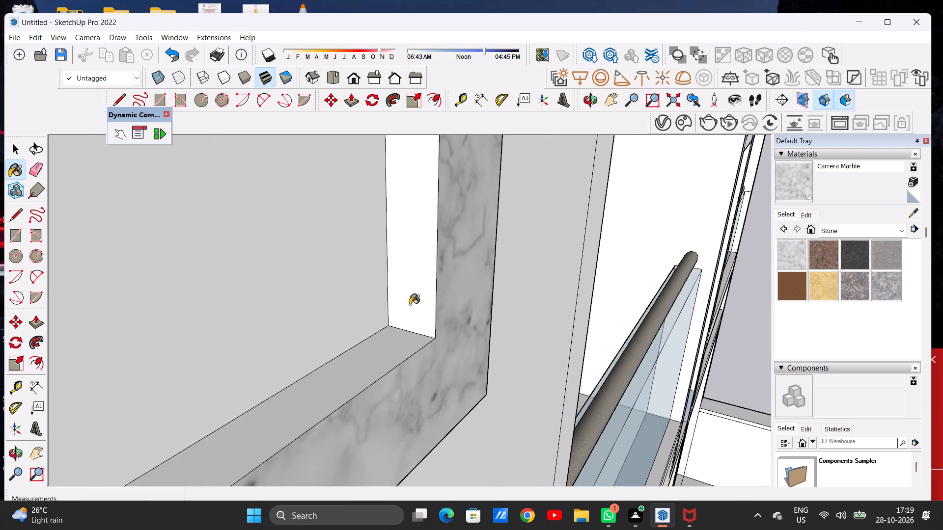
left_click(412, 298)
Paint the top wall frame's left inner face with Carrera Marble and touch up its lower inner corner.
scroll(427, 296, "down", 5)
scroll(446, 297, "down", 20)
middle_click_drag(451, 284, 432, 285)
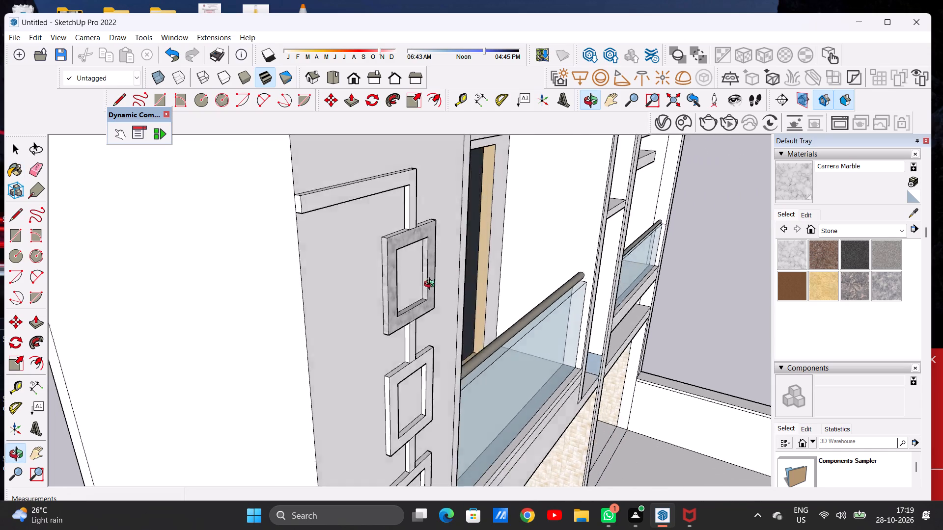
middle_click_drag(432, 285, 195, 300)
scroll(199, 248, "up", 18)
scroll(198, 265, "down", 1)
scroll(198, 265, "up", 5)
scroll(195, 279, "down", 1)
scroll(195, 279, "up", 3)
left_click(194, 282)
left_click(245, 357)
scroll(294, 377, "down", 2)
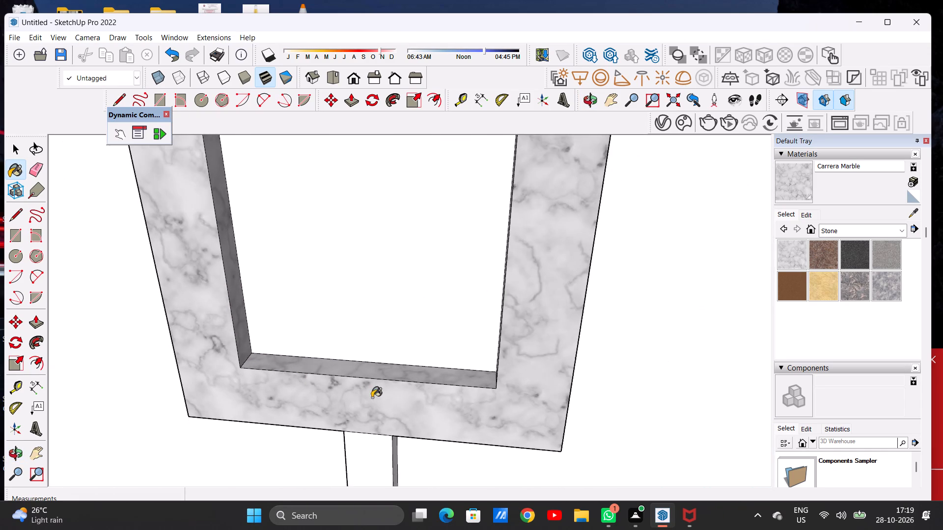
Paint the upper inner face of the top wall frame with Carrera Marble.
scroll(372, 397, "down", 6)
scroll(396, 367, "up", 1)
scroll(396, 367, "down", 15)
middle_click_drag(400, 369, 385, 236)
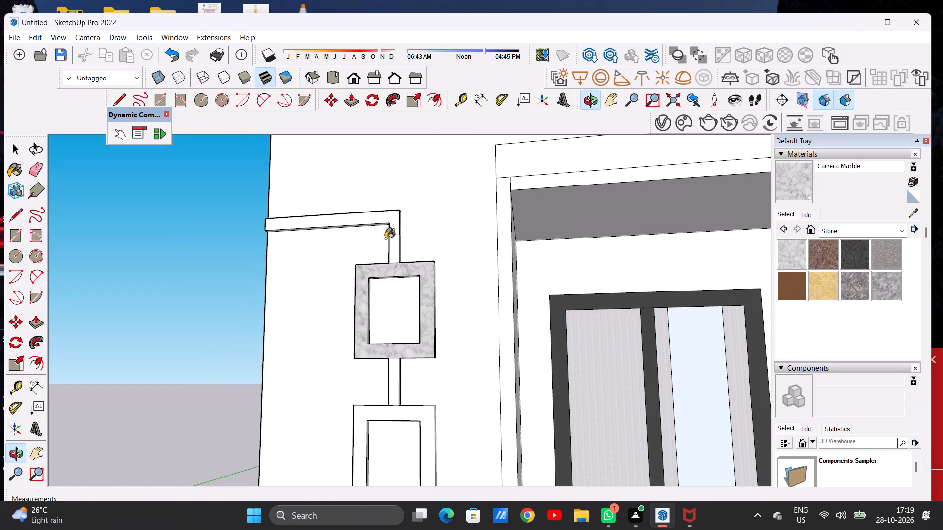
scroll(410, 263, "up", 12)
scroll(339, 312, "down", 1)
scroll(339, 312, "up", 4)
middle_click_drag(351, 317, 324, 251)
scroll(378, 291, "down", 1)
scroll(378, 291, "up", 7)
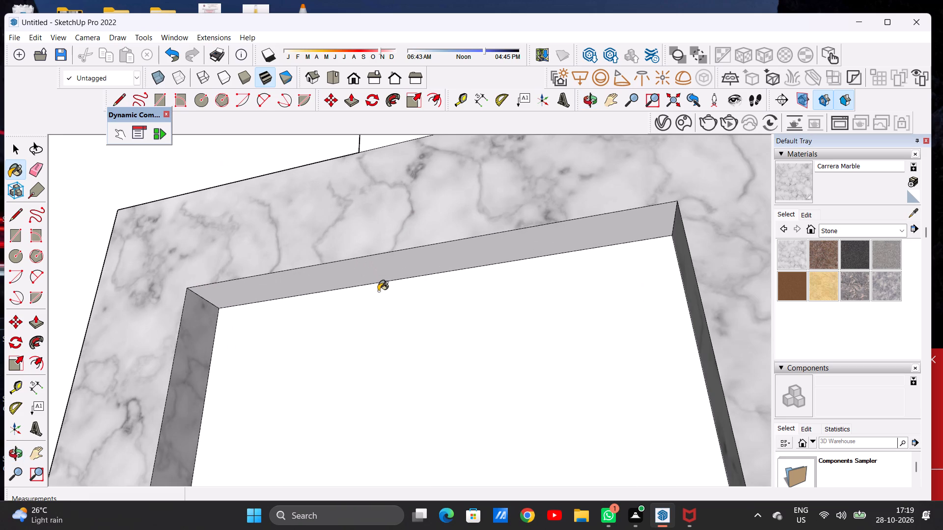
left_click(377, 273)
scroll(387, 273, "down", 2)
scroll(389, 275, "up", 1)
scroll(390, 276, "down", 6)
scroll(406, 282, "up", 1)
scroll(408, 282, "down", 5)
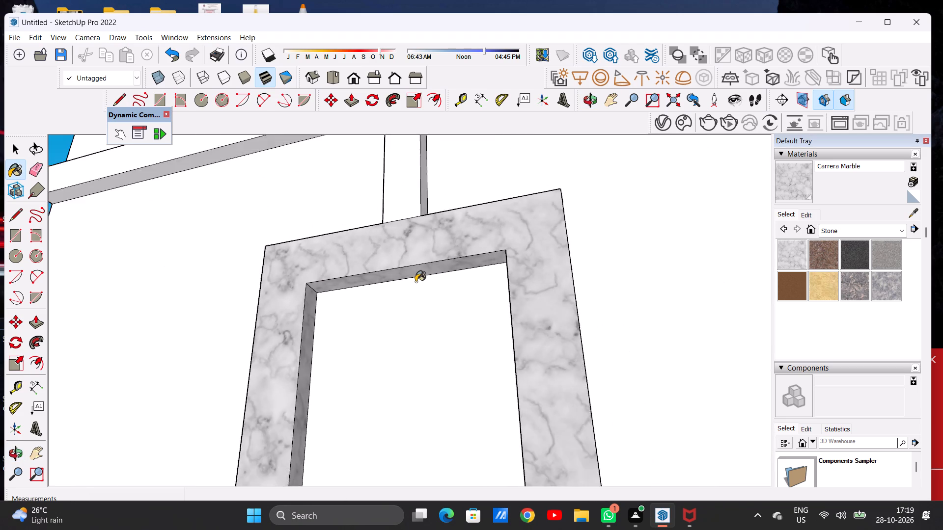
Paint the front face of the middle square wall frame with Carrera Marble.
scroll(416, 282, "down", 12)
middle_click_drag(406, 282, 446, 352)
scroll(426, 267, "down", 14)
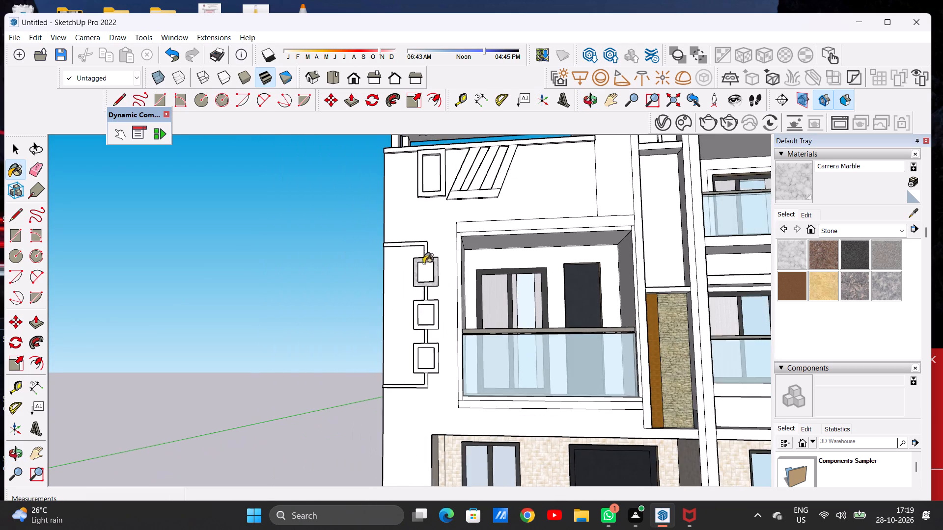
scroll(426, 305, "up", 10)
scroll(427, 314, "down", 1)
scroll(427, 314, "up", 2)
scroll(421, 295, "up", 19)
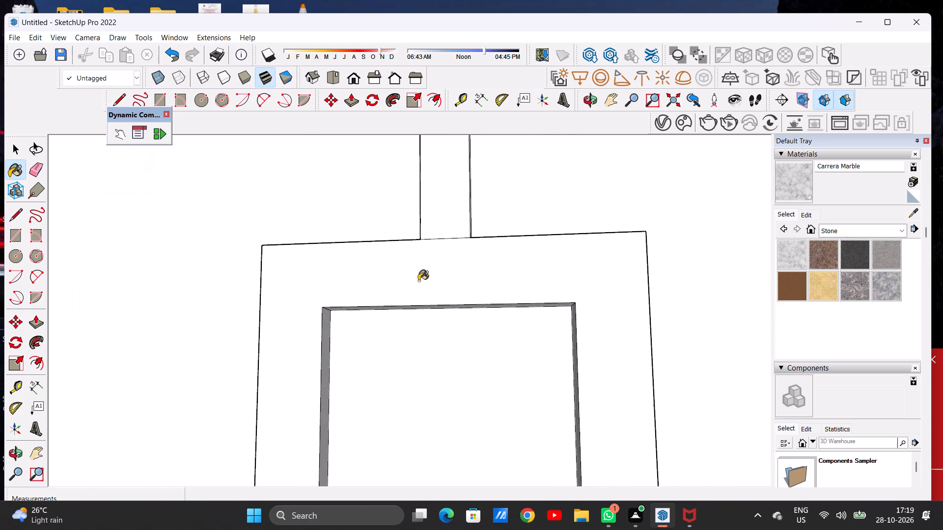
left_click(418, 280)
scroll(452, 269, "down", 16)
Paint the middle frame's outer right side and the top edge right of the connecting strip with Carrera Marble.
middle_click_drag(446, 280, 426, 363)
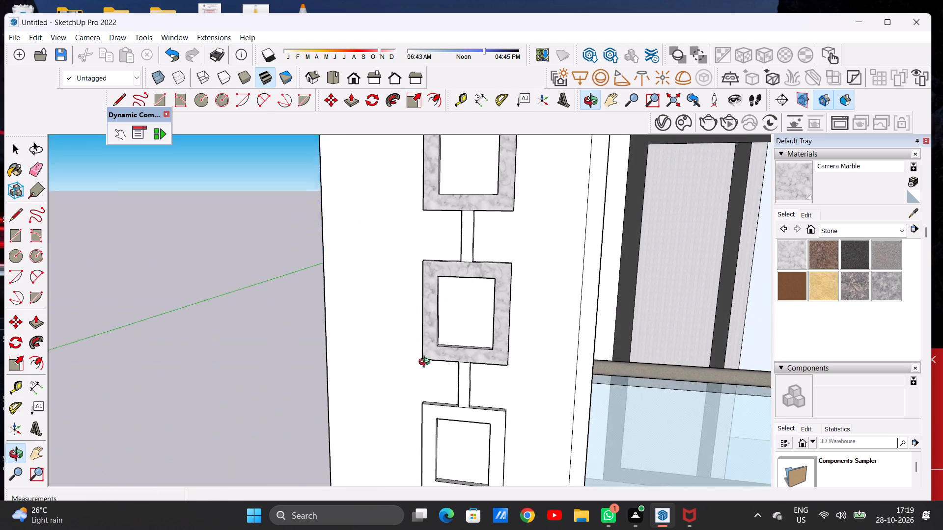
middle_click_drag(426, 363, 329, 417)
scroll(522, 338, "up", 6)
scroll(461, 266, "up", 8)
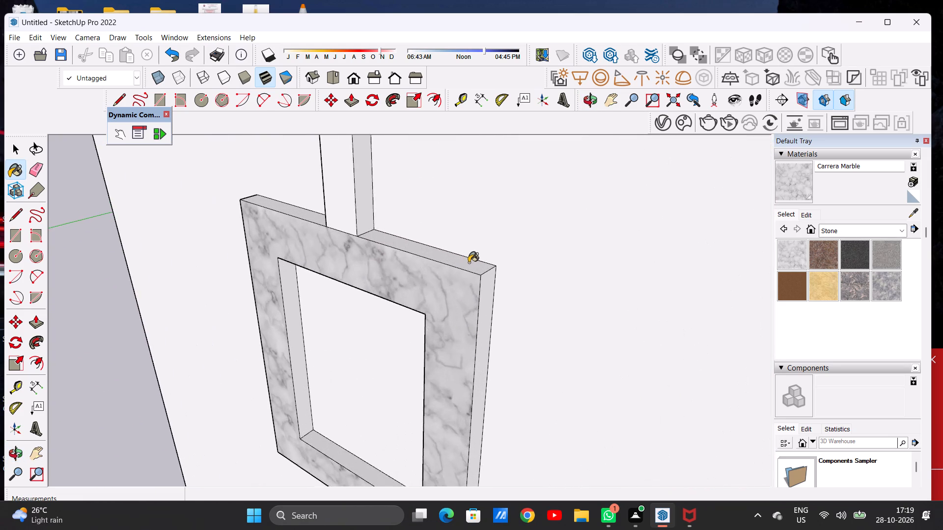
scroll(485, 269, "down", 1)
scroll(485, 269, "up", 7)
left_click(484, 269)
left_click(489, 288)
scroll(504, 267, "down", 3)
scroll(512, 263, "up", 1)
scroll(514, 261, "down", 2)
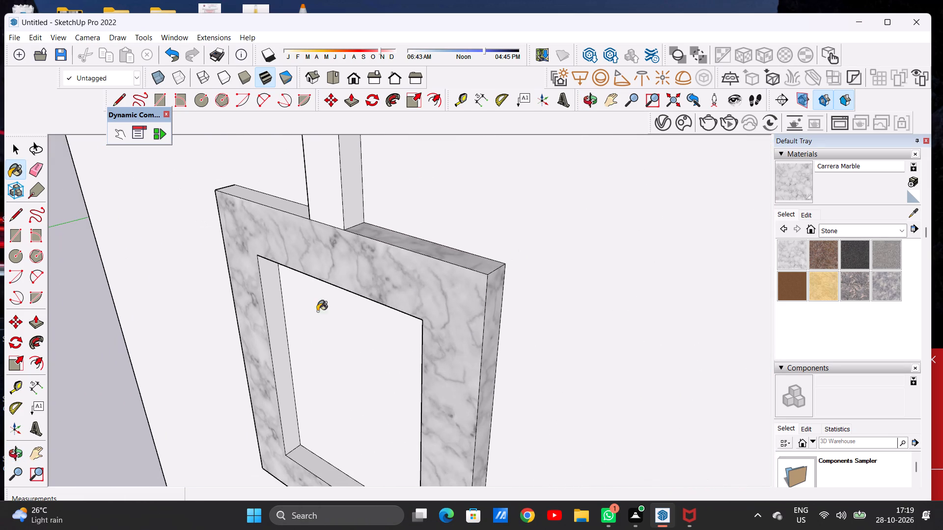
Paint the middle frame's left inner face and the top edge left of the connecting strip with Carrera Marble.
scroll(272, 318, "up", 6)
left_click(286, 310)
scroll(387, 277, "down", 4)
scroll(389, 277, "up", 1)
scroll(391, 277, "down", 2)
scroll(338, 146, "up", 5)
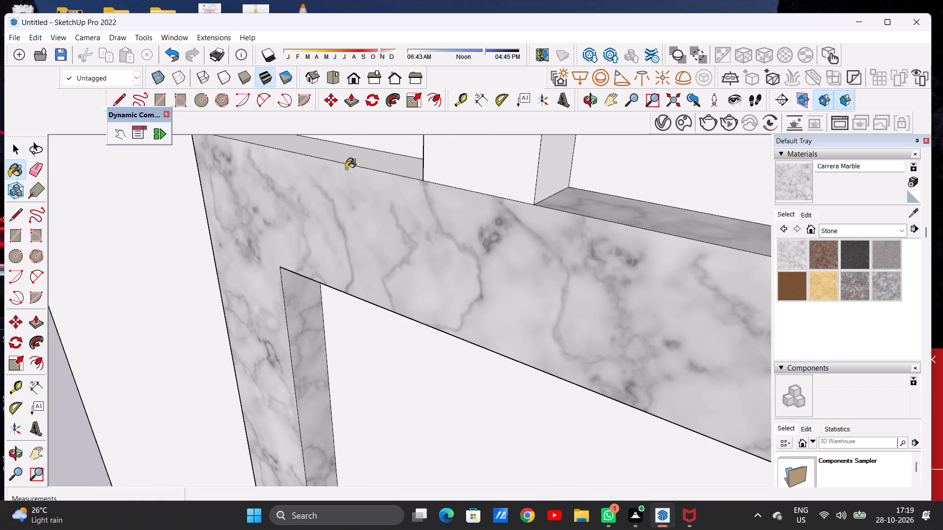
scroll(346, 169, "up", 1)
left_click(367, 157)
scroll(365, 196, "down", 20)
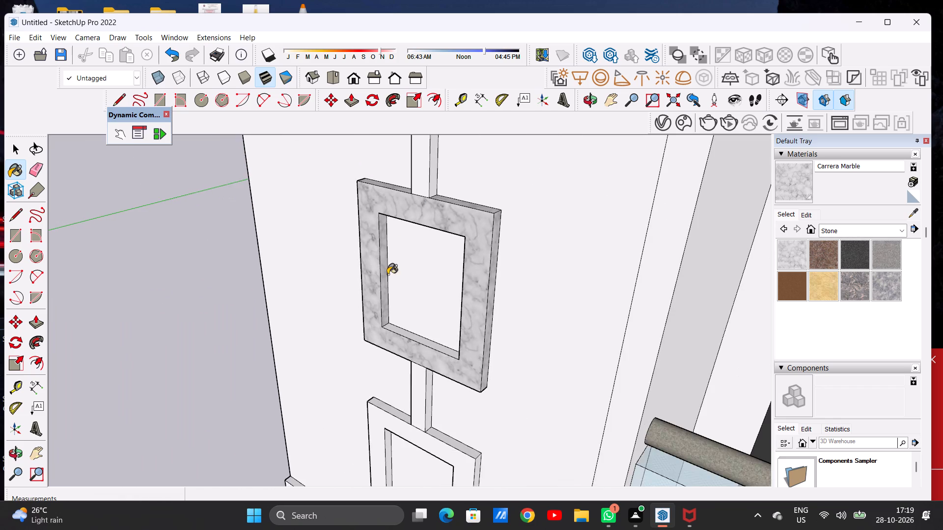
Paint the middle frame's bottom and right inner faces with Carrera Marble.
middle_click_drag(392, 287, 688, 295)
scroll(474, 302, "up", 13)
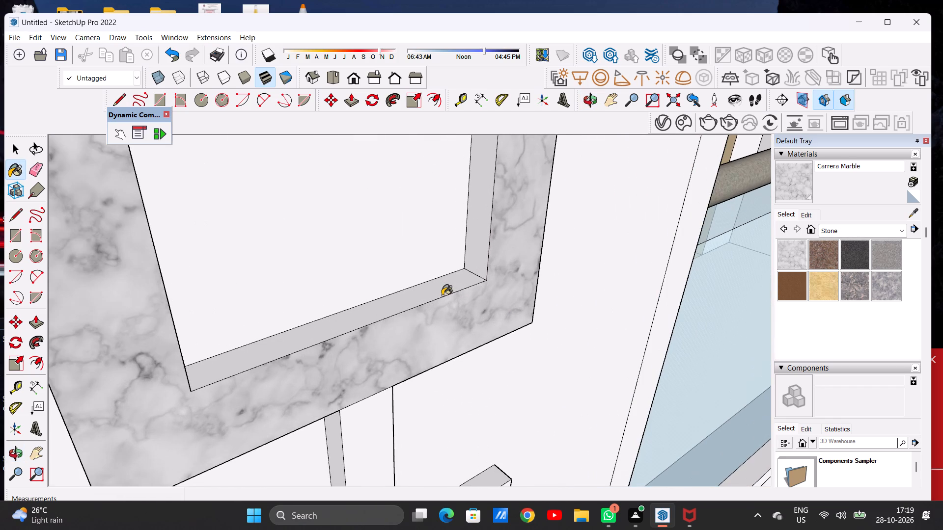
scroll(442, 295, "up", 1)
left_click(437, 289)
left_click(473, 255)
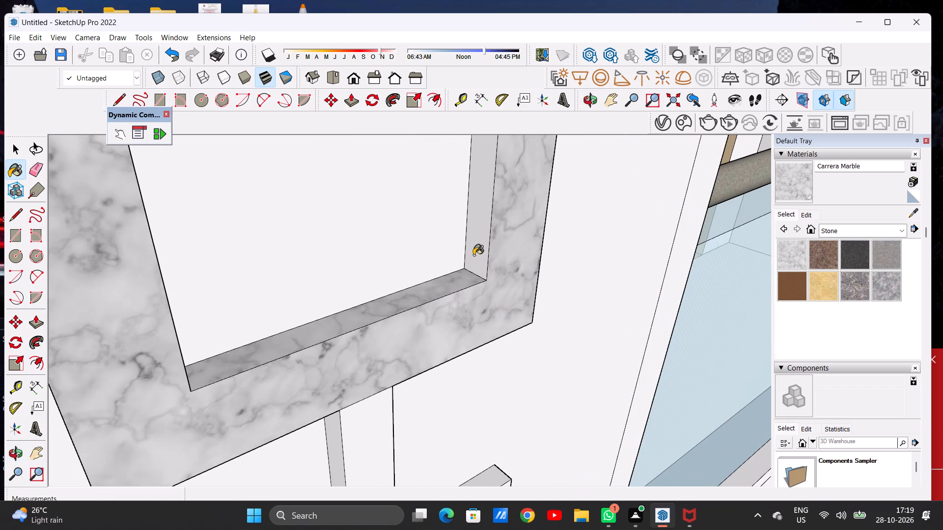
scroll(468, 361, "down", 14)
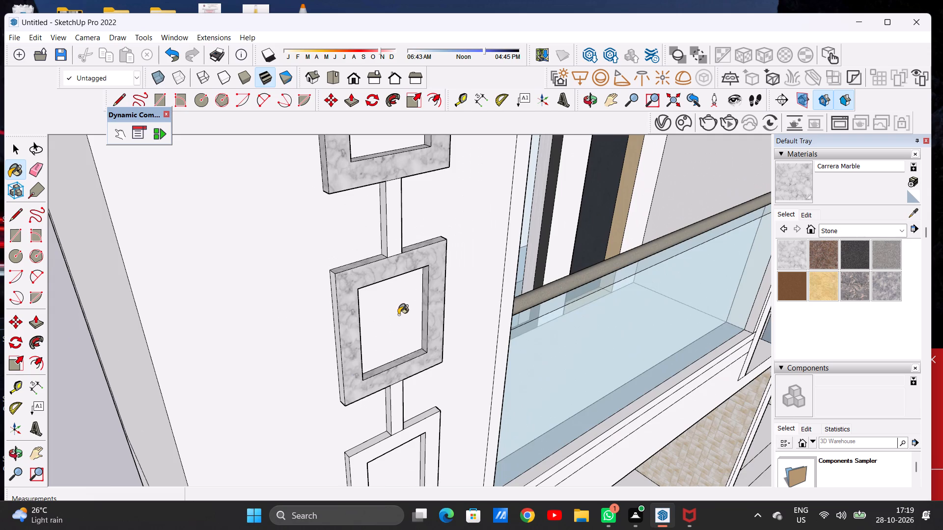
Paint the middle frame's upper inner face with Carrera Marble.
scroll(408, 236, "up", 5)
middle_click_drag(428, 309, 291, 163)
scroll(314, 227, "up", 7)
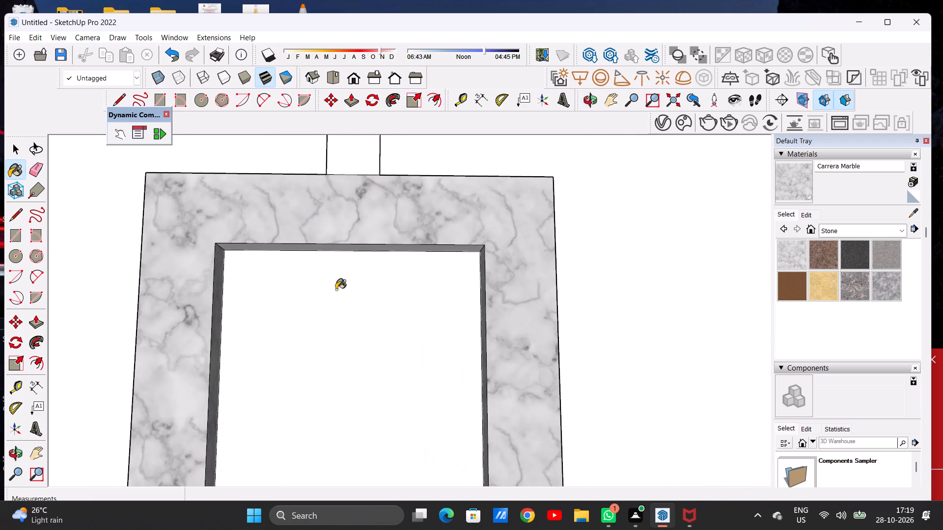
middle_click_drag(335, 290, 296, 195)
scroll(377, 259, "up", 6)
left_click(381, 253)
scroll(426, 246, "down", 8)
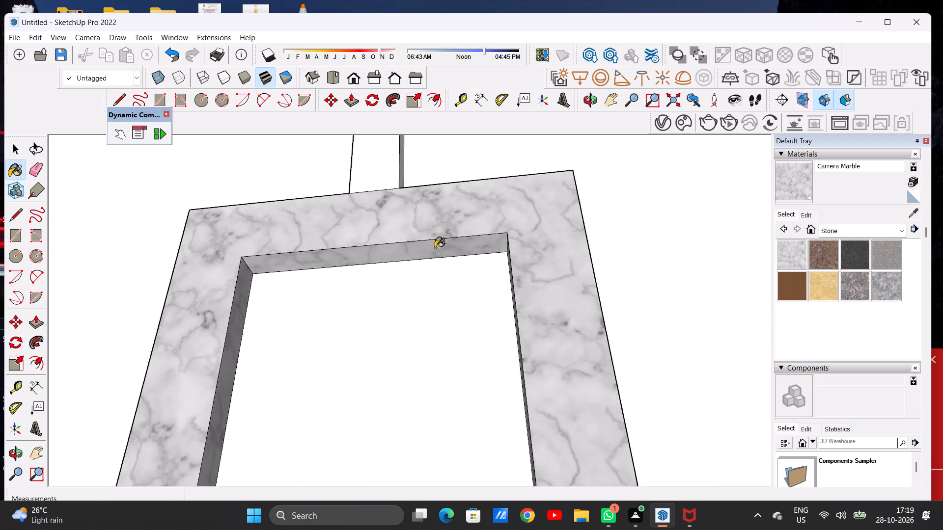
Paint the middle frame's underside on both sides of the connecting strip with Carrera Marble.
scroll(435, 248, "down", 12)
scroll(434, 224, "down", 9)
scroll(446, 295, "up", 2)
scroll(446, 295, "down", 1)
scroll(446, 295, "up", 7)
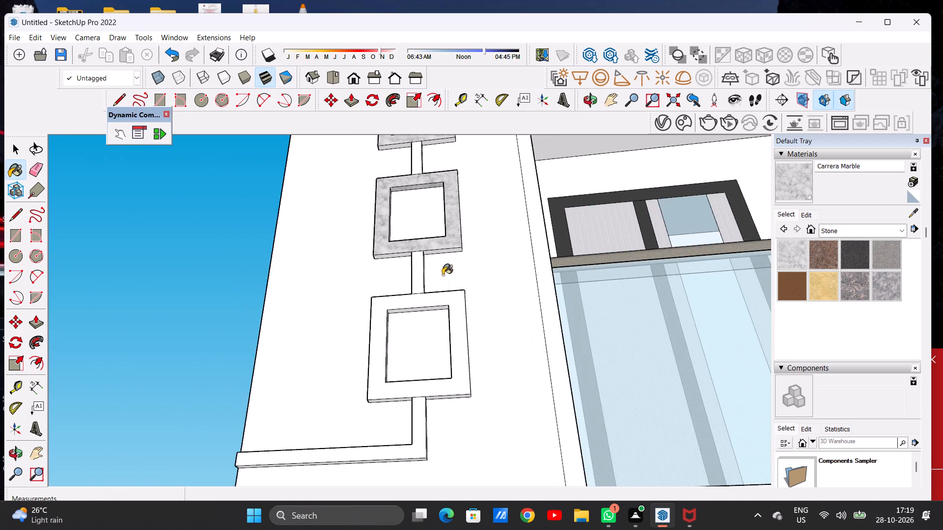
scroll(443, 275, "up", 5)
scroll(462, 238, "up", 17)
left_click(472, 244)
scroll(471, 262, "down", 6)
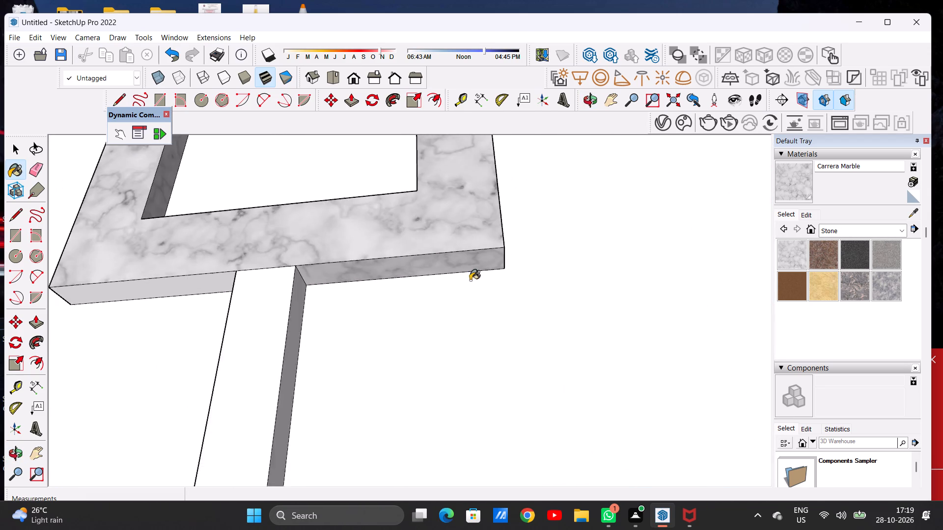
scroll(470, 280, "down", 5)
scroll(429, 287, "up", 1)
scroll(429, 287, "down", 10)
middle_click_drag(467, 262, 456, 281)
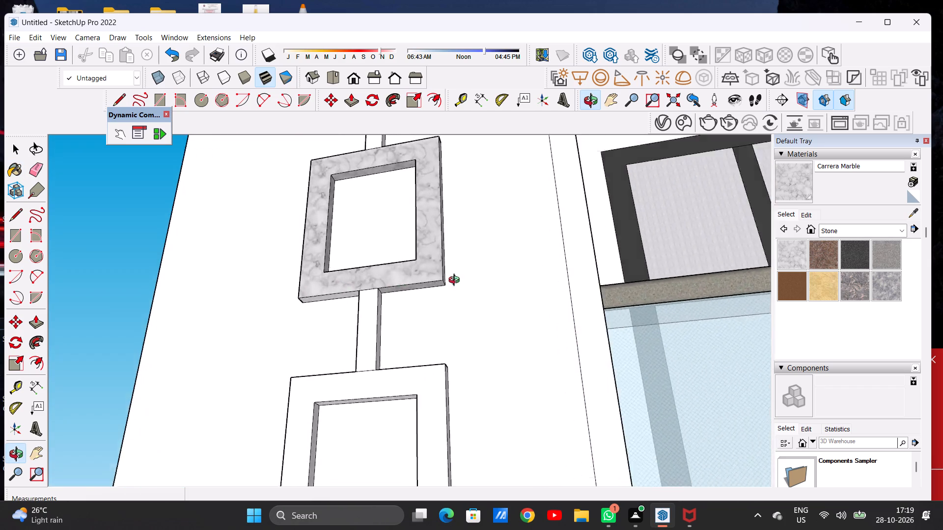
middle_click_drag(456, 281, 538, 271)
scroll(373, 281, "up", 2)
scroll(366, 281, "down", 1)
scroll(363, 281, "up", 9)
left_click(355, 282)
scroll(390, 278, "down", 2)
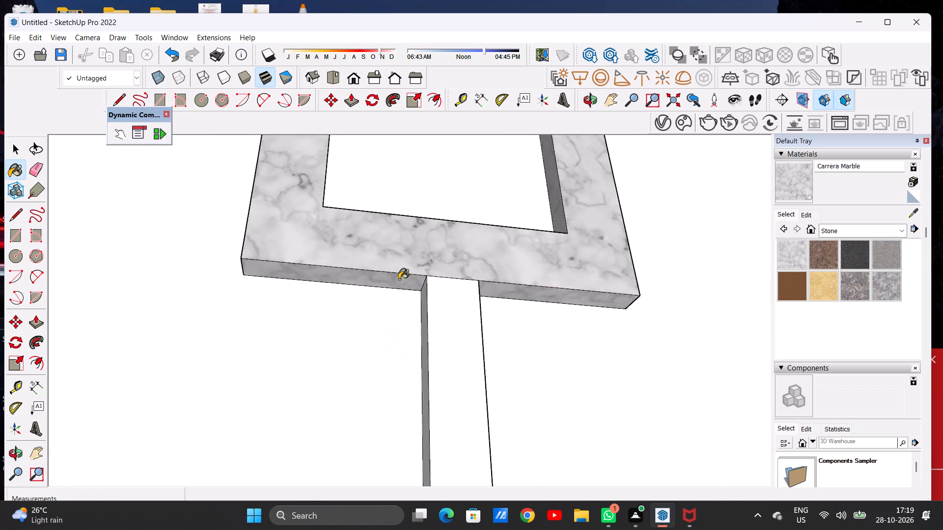
Paint the middle frame's outer left side with Carrera Marble.
scroll(399, 279, "down", 11)
middle_click_drag(341, 251, 474, 343)
scroll(436, 311, "up", 2)
scroll(436, 311, "down", 1)
scroll(436, 311, "up", 3)
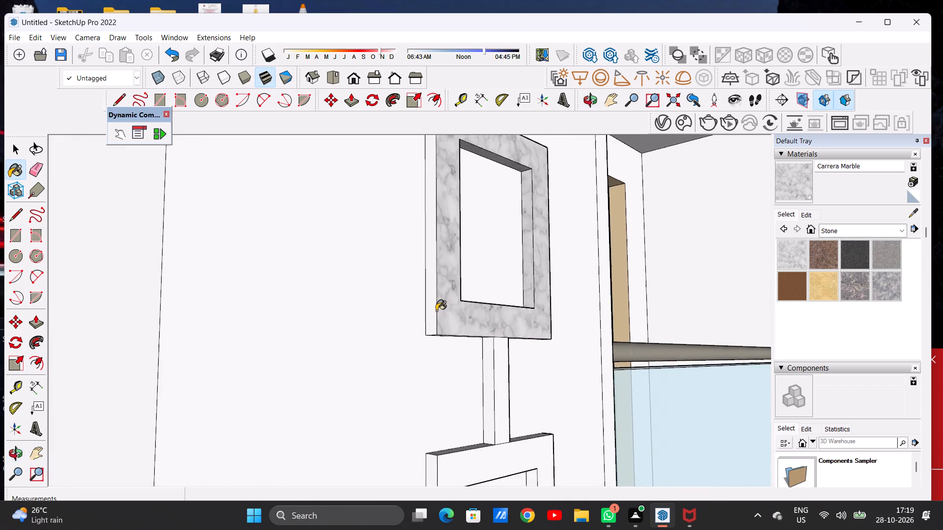
scroll(436, 311, "up", 8)
left_click(436, 300)
scroll(396, 316, "down", 20)
scroll(396, 316, "down", 2)
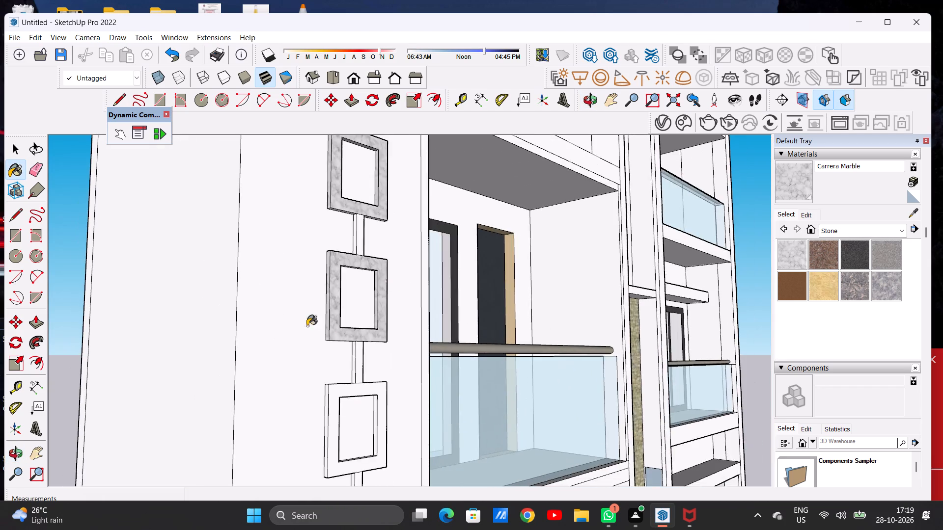
Paint the lowest decorative frame's left and bottom inner faces with Carrera Marble.
middle_click_drag(404, 265, 217, 327)
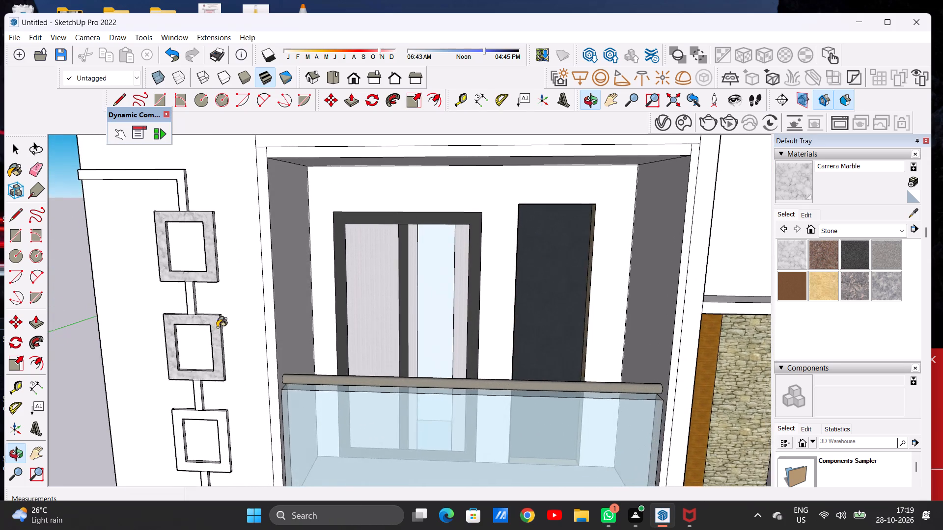
middle_click_drag(217, 327, 213, 327)
scroll(357, 301, "down", 13)
scroll(362, 325, "up", 2)
scroll(362, 325, "down", 1)
scroll(362, 325, "up", 17)
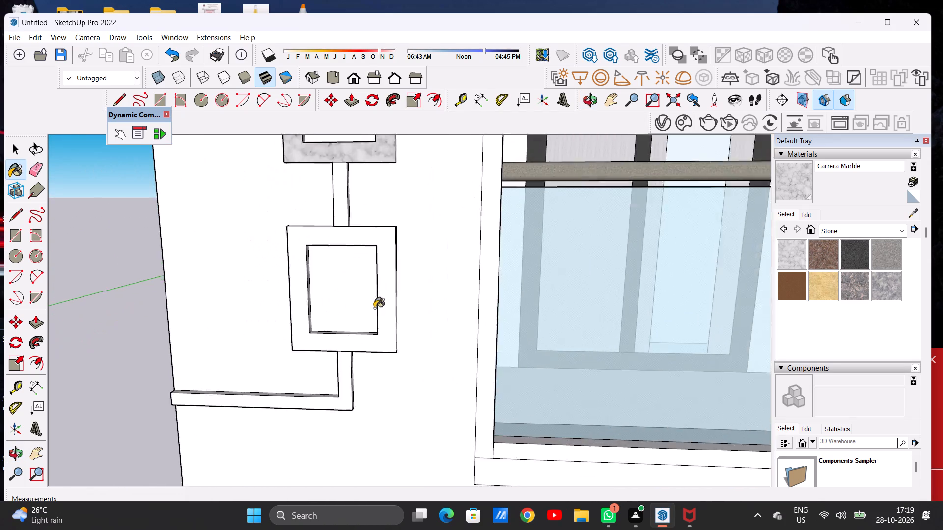
scroll(374, 308, "up", 2)
middle_click_drag(333, 301, 263, 382)
scroll(321, 326, "up", 12)
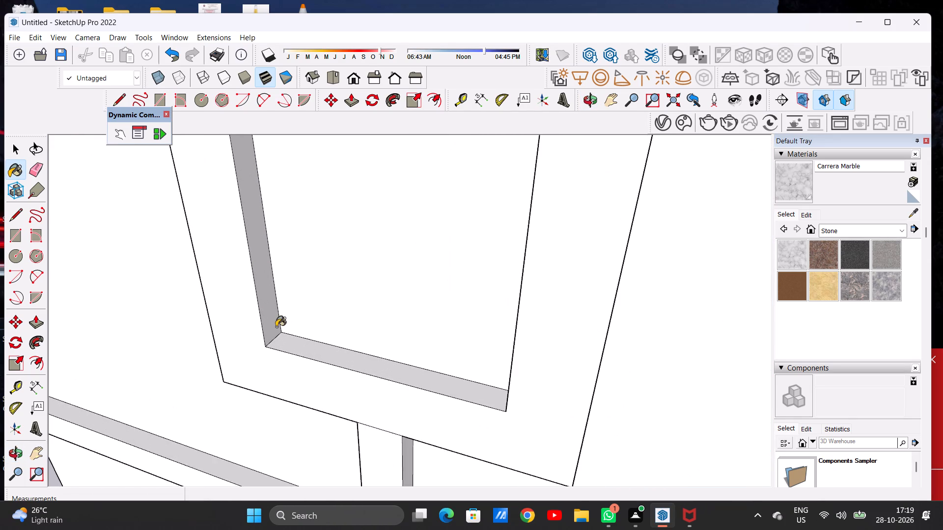
scroll(276, 327, "up", 2)
scroll(276, 327, "down", 2)
scroll(276, 327, "up", 10)
left_click(260, 323)
left_click(282, 357)
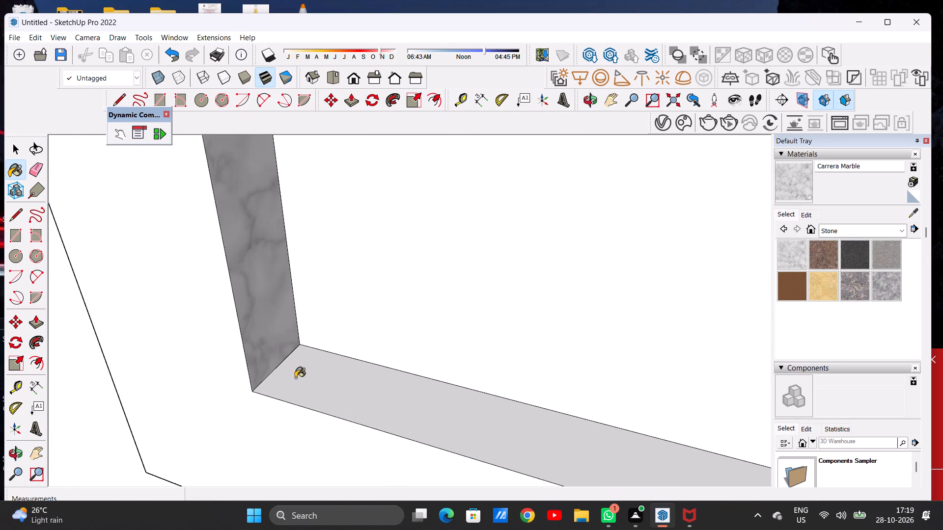
left_click(295, 378)
Paint the lowest frame's upper and right inner faces with Carrera Marble.
scroll(329, 371, "down", 20)
scroll(329, 371, "down", 6)
middle_click_drag(348, 364, 389, 338)
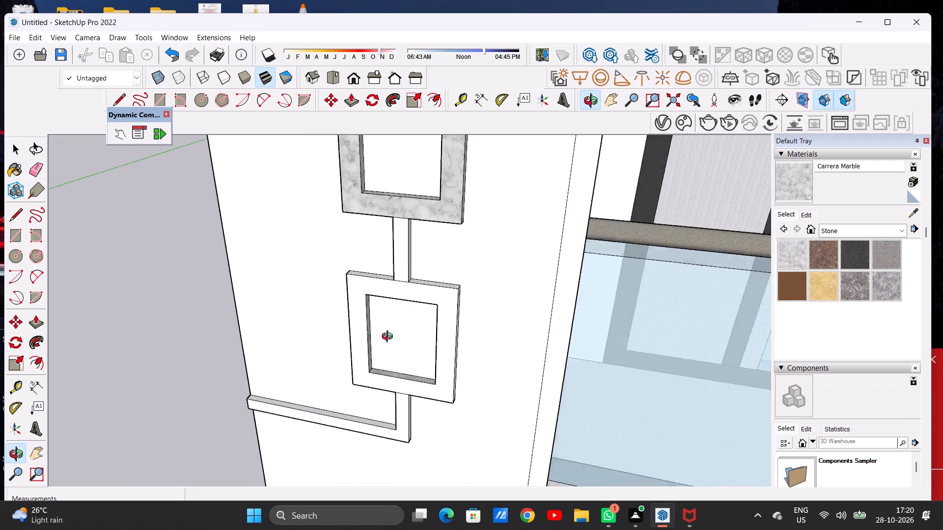
middle_click_drag(389, 338, 583, 203)
scroll(495, 262, "up", 3)
middle_click_drag(472, 265, 469, 232)
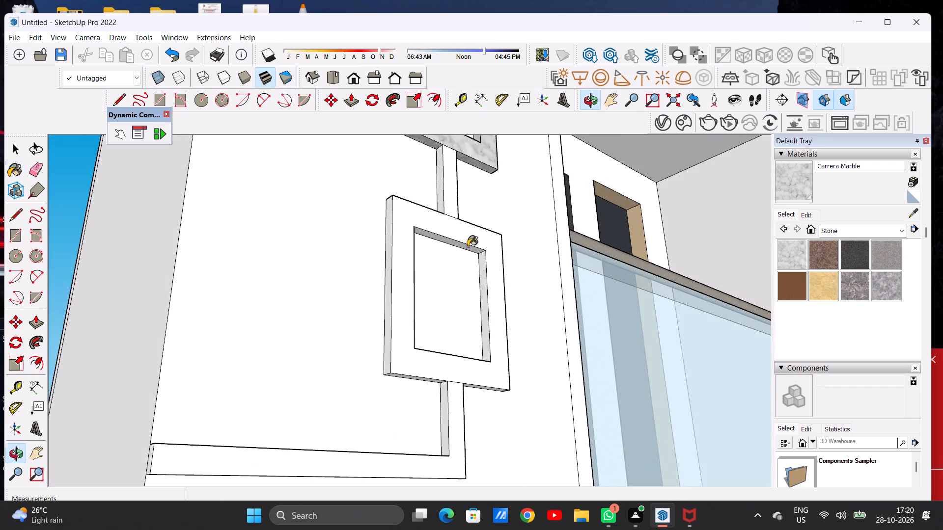
scroll(468, 246, "up", 3)
scroll(468, 246, "down", 1)
scroll(468, 247, "up", 7)
scroll(491, 250, "down", 1)
scroll(491, 250, "up", 1)
scroll(491, 250, "down", 1)
scroll(491, 250, "up", 3)
scroll(493, 263, "down", 1)
scroll(492, 263, "up", 3)
left_click(482, 249)
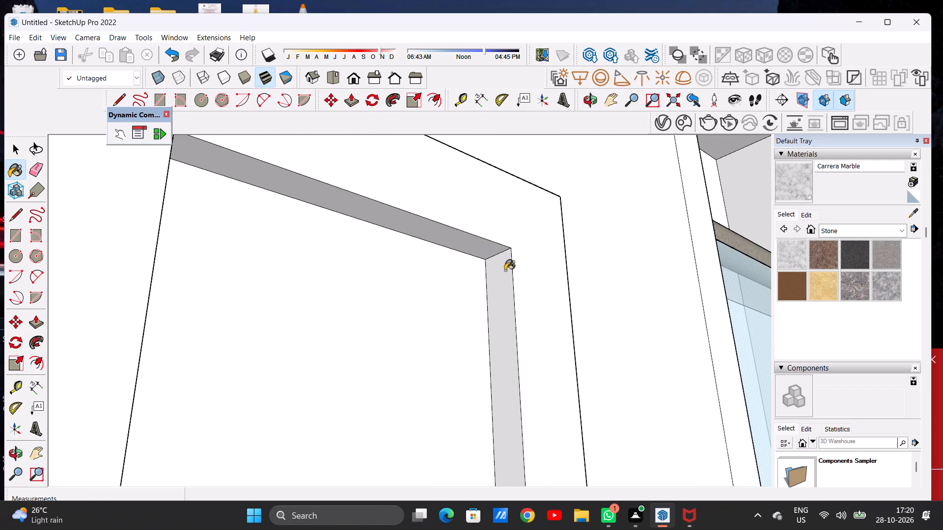
left_click(503, 274)
Paint the lowest frame's front face and outer left side with Carrera Marble.
left_click(537, 229)
scroll(530, 236, "down", 16)
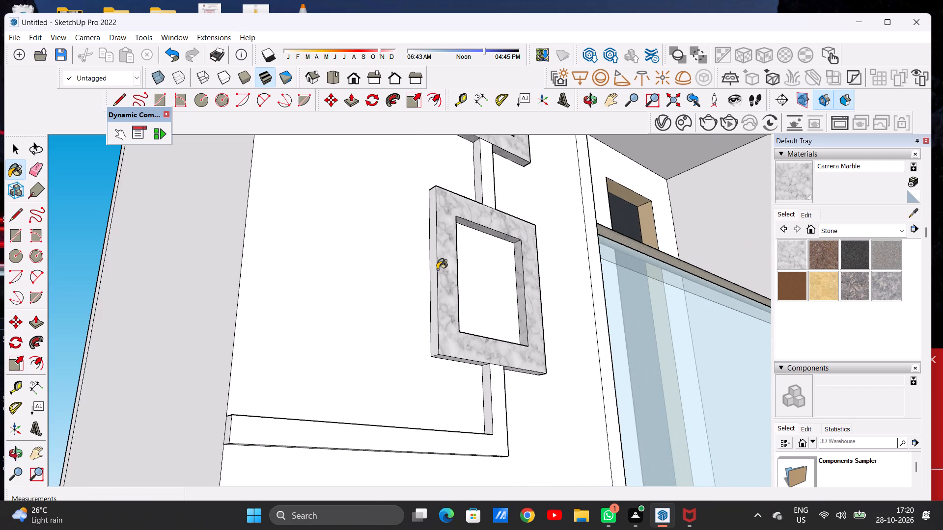
scroll(437, 278, "up", 16)
left_click(444, 295)
scroll(451, 236, "down", 13)
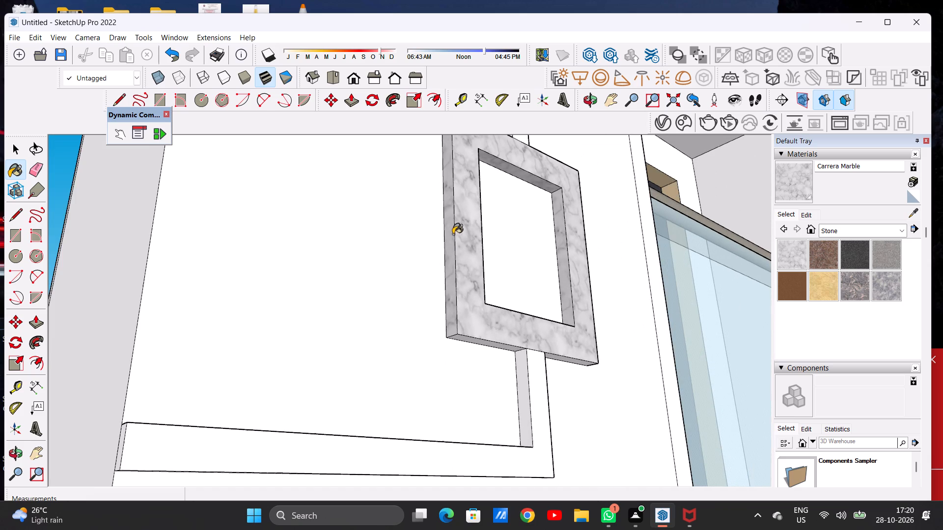
Paint the lowest frame's underside on both sides of the connecting strip with Carrera Marble.
scroll(453, 234, "down", 1)
scroll(513, 341, "up", 19)
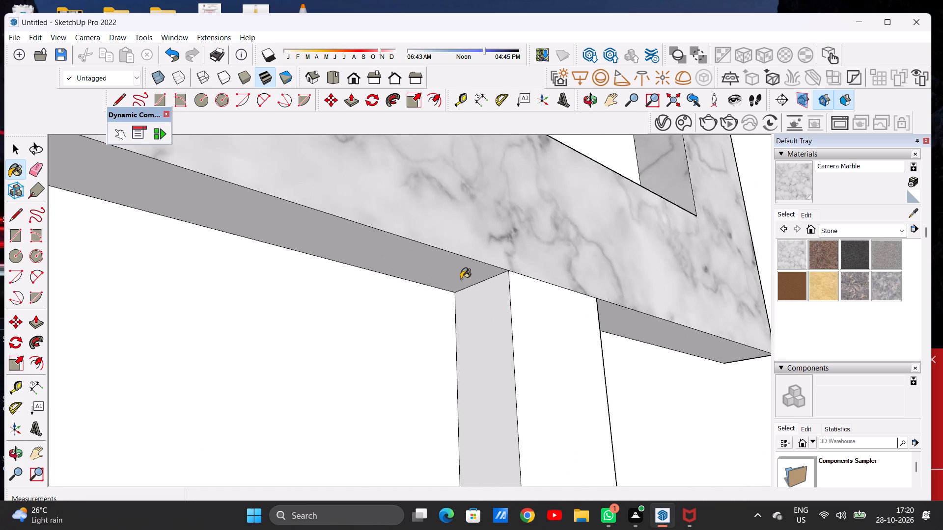
left_click(461, 279)
left_click(621, 317)
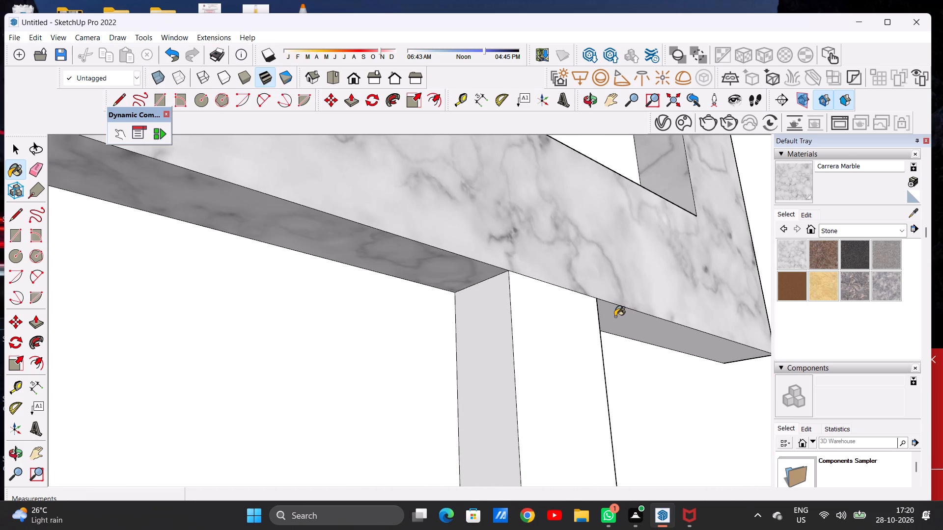
scroll(538, 305, "down", 18)
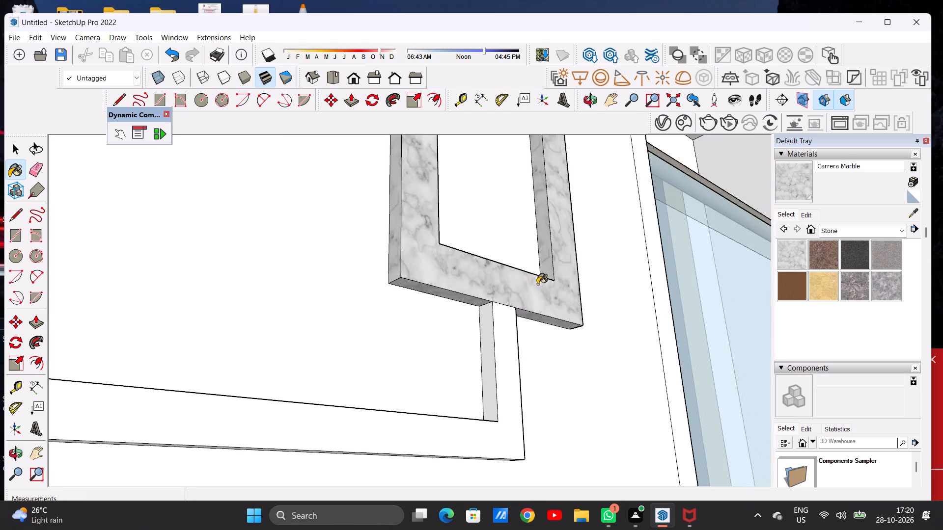
Paint the lowest frame's outer right side with Carrera Marble.
middle_click_drag(537, 283, 330, 414)
scroll(471, 314, "down", 1)
scroll(471, 314, "up", 5)
middle_click_drag(437, 321, 387, 334)
scroll(464, 325, "up", 6)
left_click(413, 344)
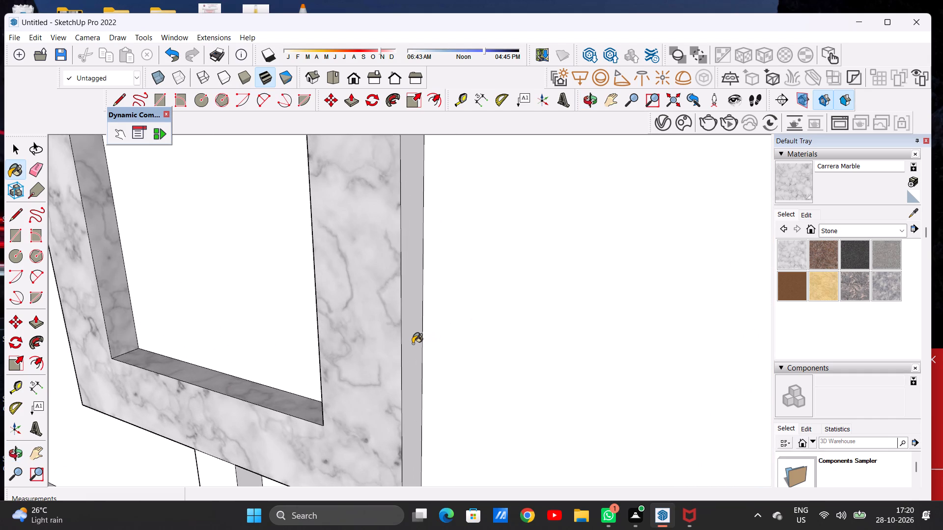
scroll(451, 340, "down", 18)
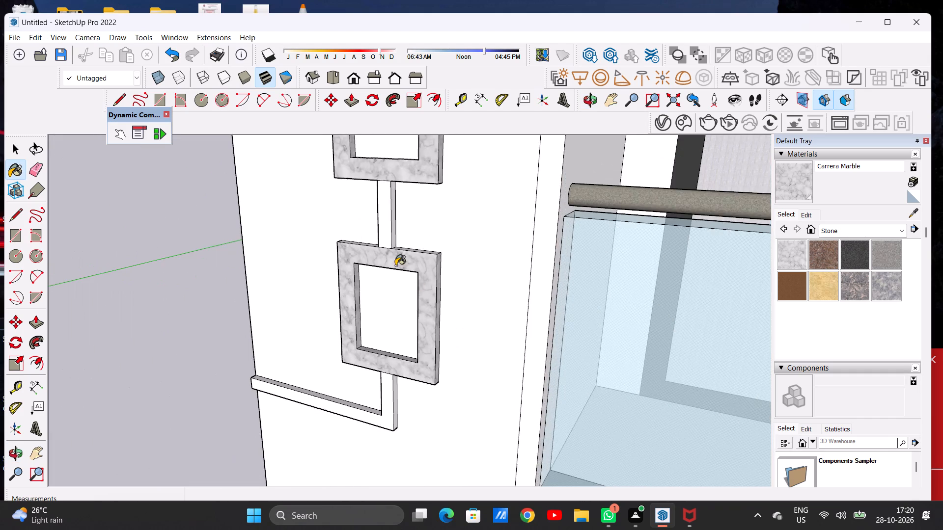
Paint the lowest frame's top face on both sides of the connecting strip with Carrera Marble.
middle_click_drag(395, 265, 409, 377)
scroll(403, 292, "up", 8)
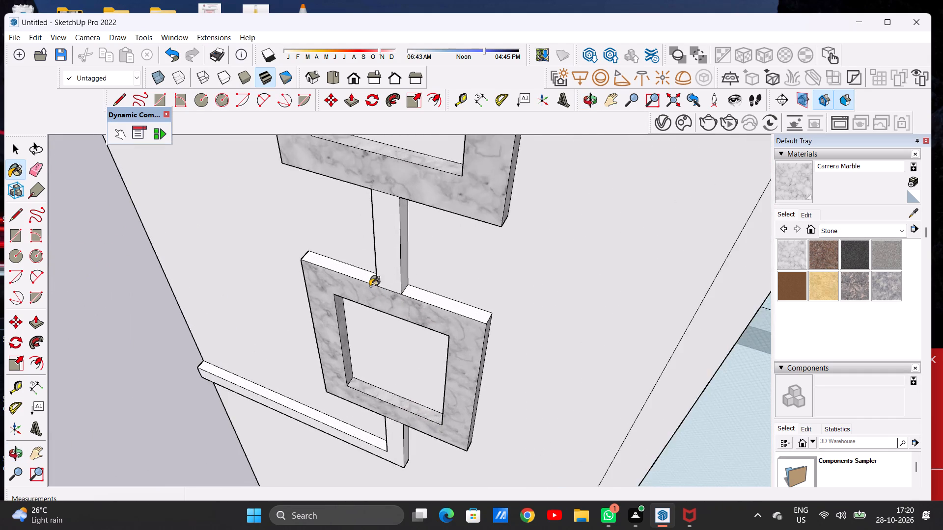
scroll(370, 286, "up", 9)
left_click(359, 278)
left_click(508, 322)
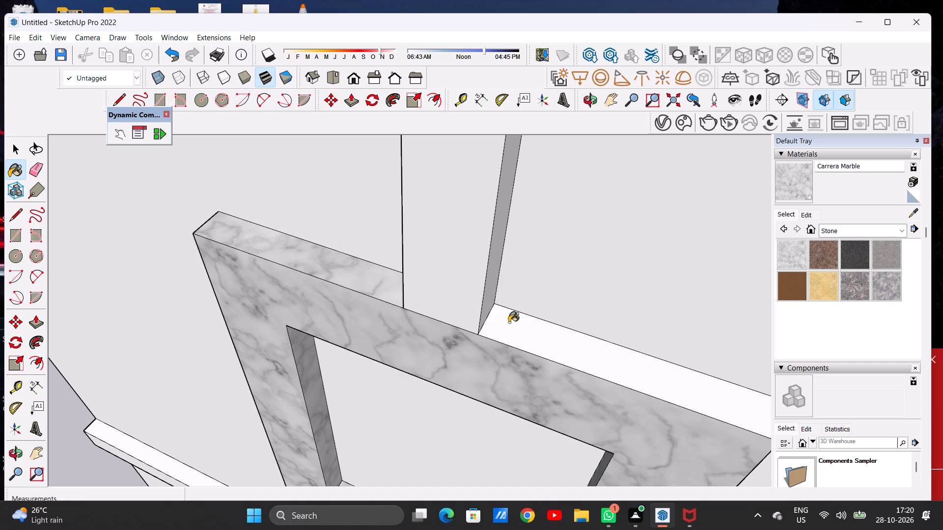
scroll(548, 347, "down", 1)
scroll(548, 347, "up", 1)
scroll(549, 345, "down", 14)
scroll(555, 291, "down", 4)
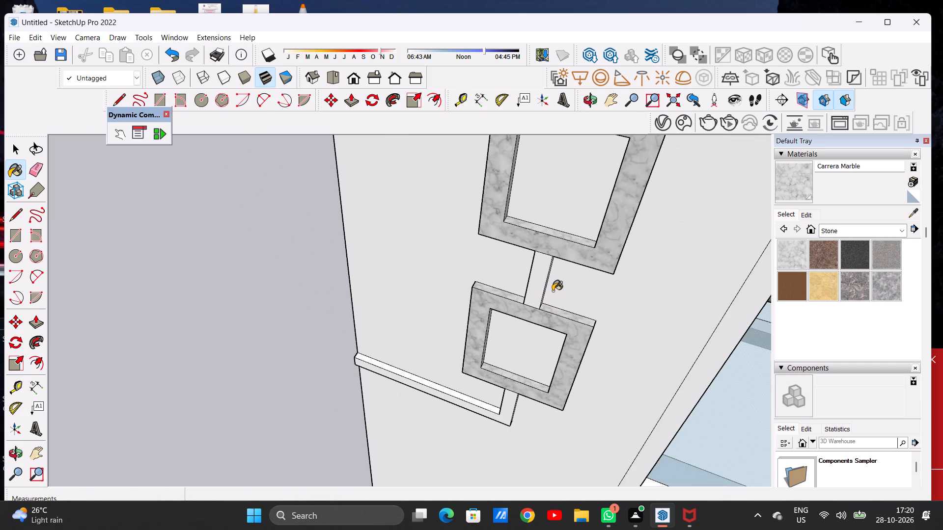
Paint the front and right side of the strip connecting the middle and lowest frames with Carrera Marble.
middle_click_drag(516, 328, 504, 391)
scroll(531, 357, "up", 12)
left_click(528, 300)
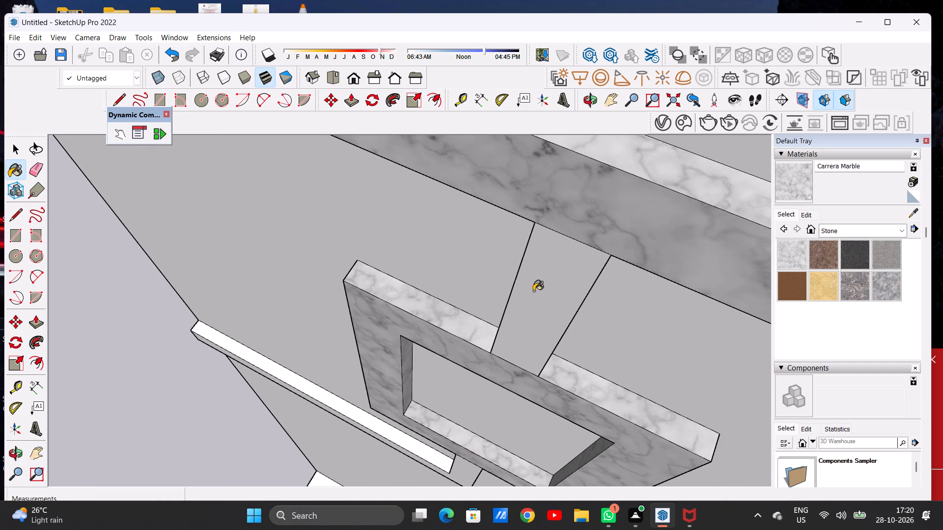
scroll(566, 276, "down", 4)
scroll(571, 272, "up", 1)
scroll(572, 271, "down", 9)
middle_click_drag(598, 296, 512, 209)
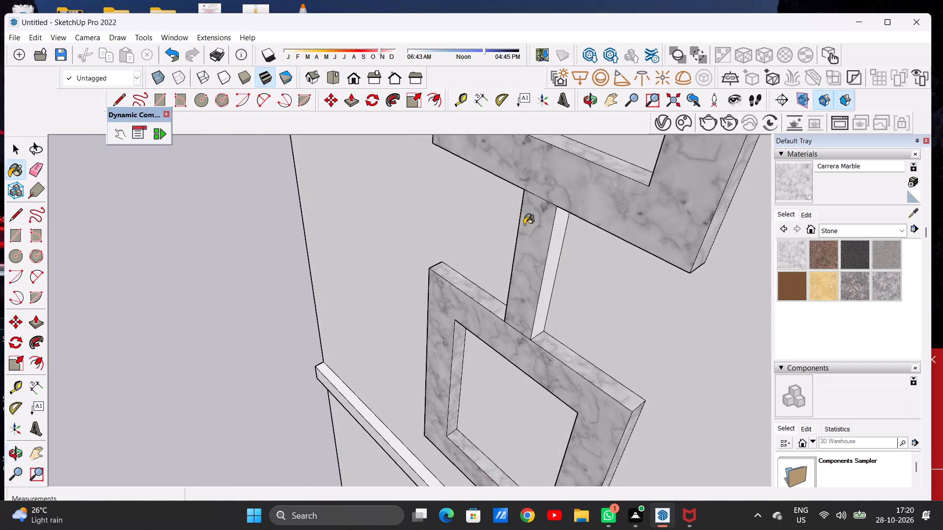
scroll(553, 280, "up", 16)
left_click(545, 288)
scroll(544, 287, "down", 20)
scroll(544, 287, "down", 2)
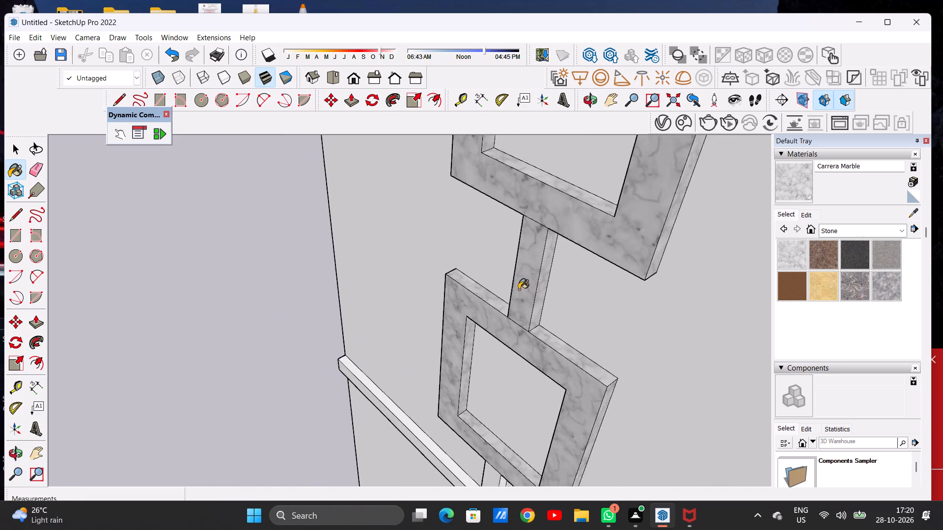
Paint the left side of the strip connecting the middle and lowest frames with Carrera Marble.
scroll(519, 290, "down", 2)
middle_click_drag(476, 286, 747, 236)
scroll(460, 257, "up", 7)
scroll(460, 257, "down", 1)
scroll(493, 220, "up", 10)
left_click(512, 203)
scroll(480, 261, "down", 5)
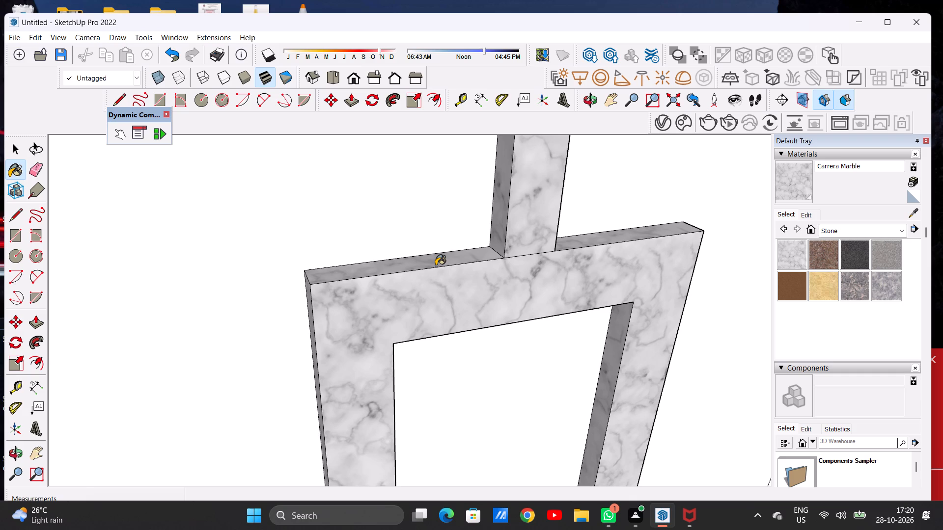
scroll(414, 267, "down", 6)
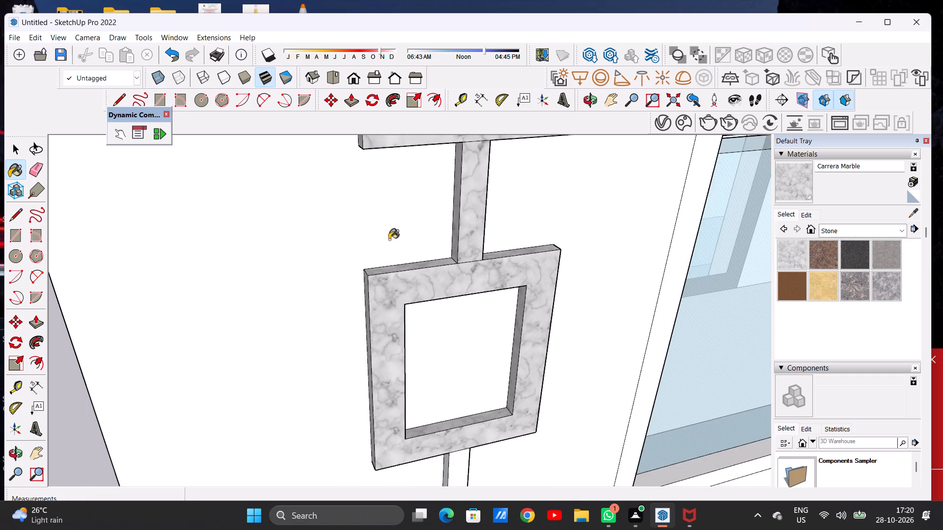
Paint the L-shaped strip below the lowest frame with Carrera Marble on its front and its vertical leg's left side.
scroll(398, 234, "down", 10)
scroll(423, 330, "up", 8)
middle_click_drag(424, 350, 483, 203)
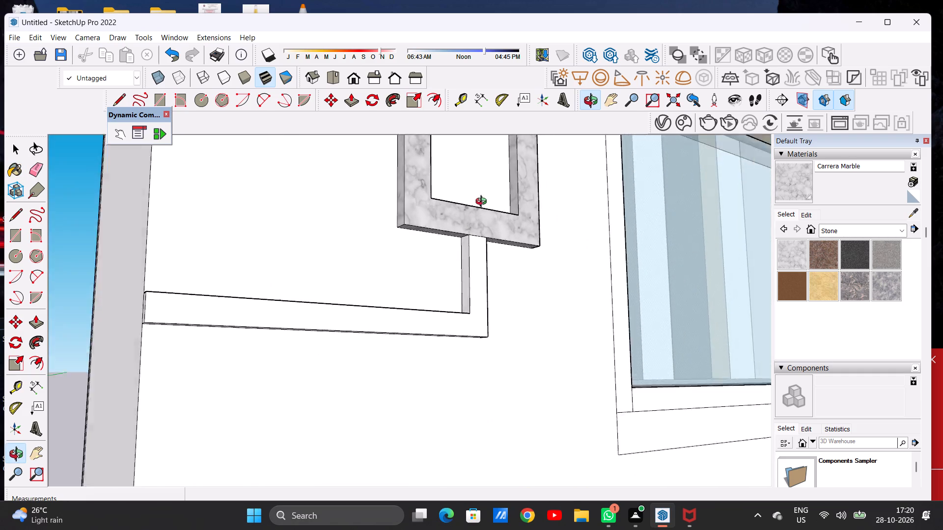
middle_click_drag(483, 203, 495, 192)
scroll(482, 261, "up", 12)
left_click(466, 270)
left_click(487, 262)
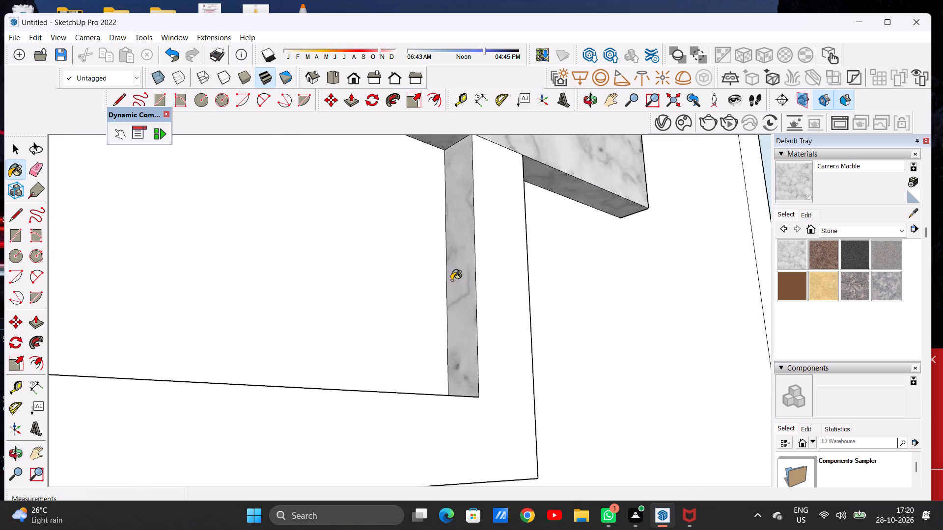
Paint the right side of the L-shaped strip's vertical leg with Carrera Marble.
scroll(442, 280, "down", 12)
middle_click_drag(485, 273, 273, 334)
scroll(324, 315, "up", 5)
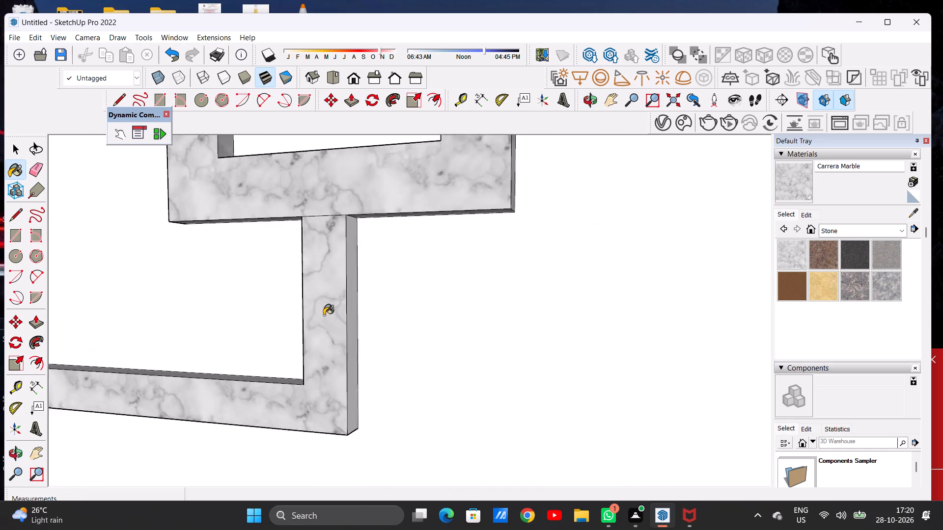
scroll(324, 315, "up", 11)
left_click(350, 314)
Paint the top face of the L-shaped strip's horizontal leg with Carrera Marble.
scroll(465, 290, "down", 13)
middle_click_drag(373, 287, 366, 369)
scroll(385, 368, "up", 14)
left_click(403, 367)
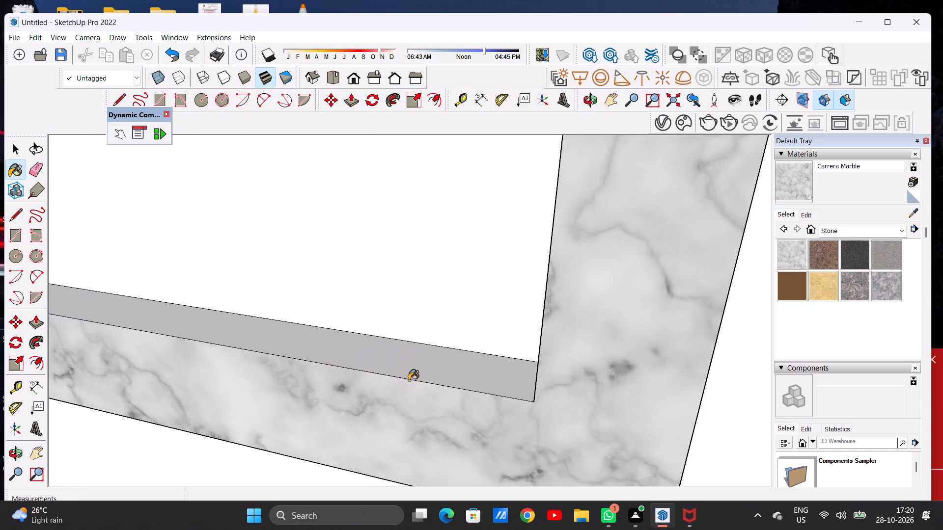
scroll(260, 356, "down", 20)
scroll(260, 356, "down", 2)
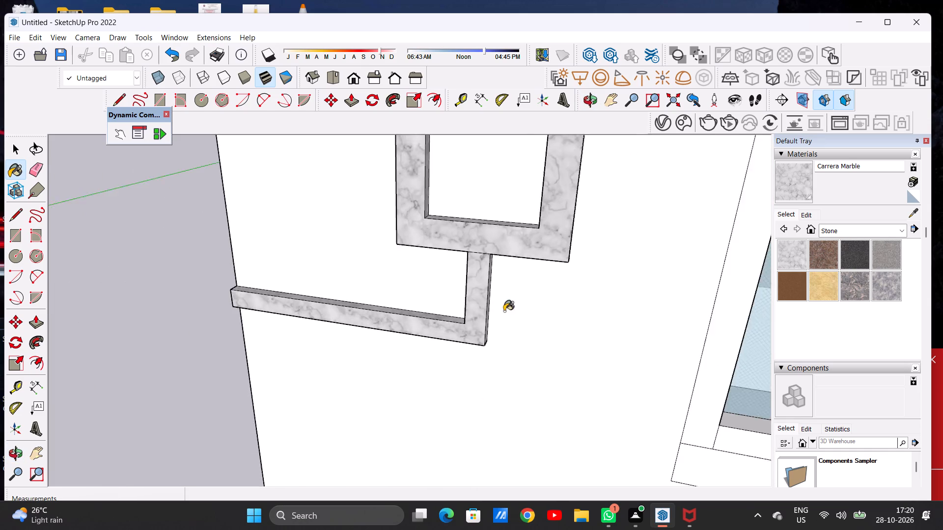
Paint the underside of the L-shaped strip's horizontal leg with Carrera Marble.
scroll(504, 311, "down", 2)
scroll(371, 344, "up", 9)
middle_click_drag(397, 373, 403, 216)
scroll(415, 249, "up", 7)
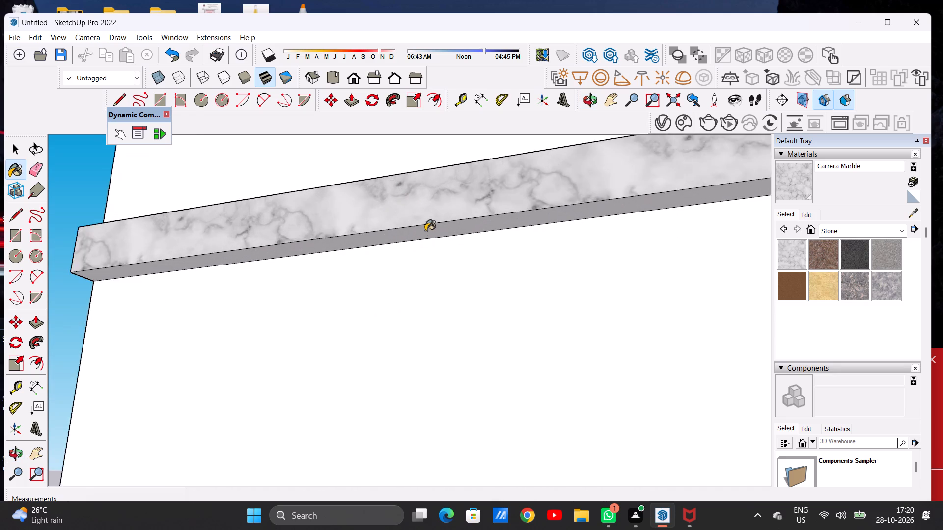
scroll(425, 231, "up", 5)
left_click(425, 231)
scroll(424, 240, "down", 20)
scroll(424, 240, "down", 1)
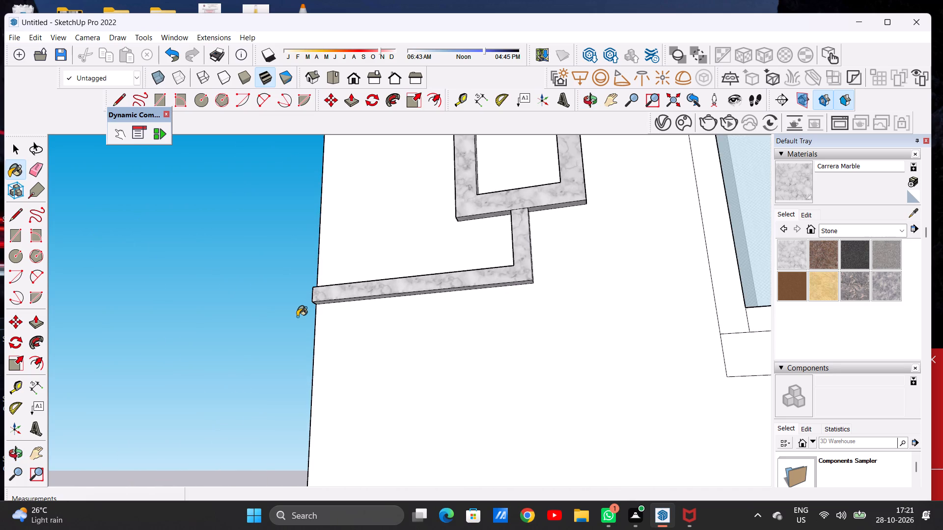
Paint the L-shaped strip's end face at the wall's outer corner with Carrera Marble.
middle_click_drag(307, 321, 527, 457)
scroll(365, 367, "up", 7)
scroll(354, 291, "up", 5)
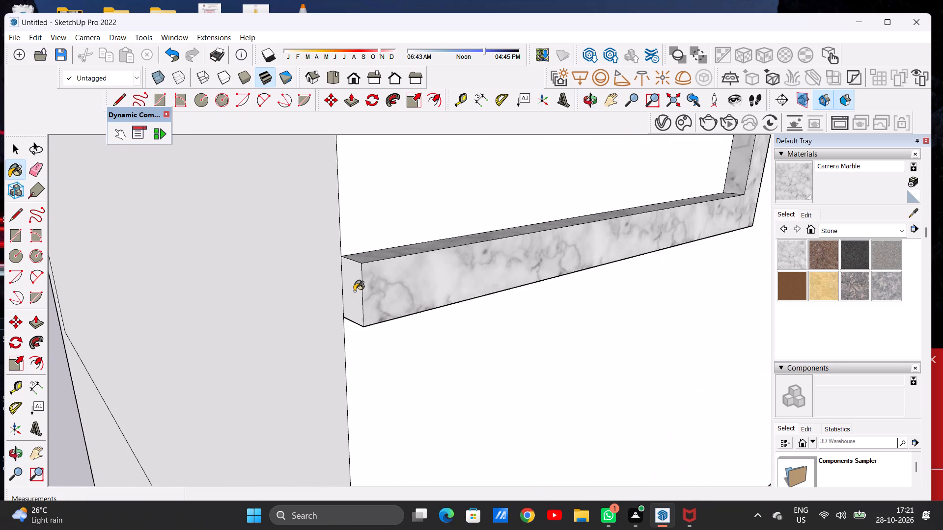
left_click(354, 291)
scroll(375, 310, "down", 4)
scroll(369, 315, "up", 1)
scroll(367, 317, "down", 2)
scroll(302, 325, "down", 20)
scroll(302, 325, "down", 2)
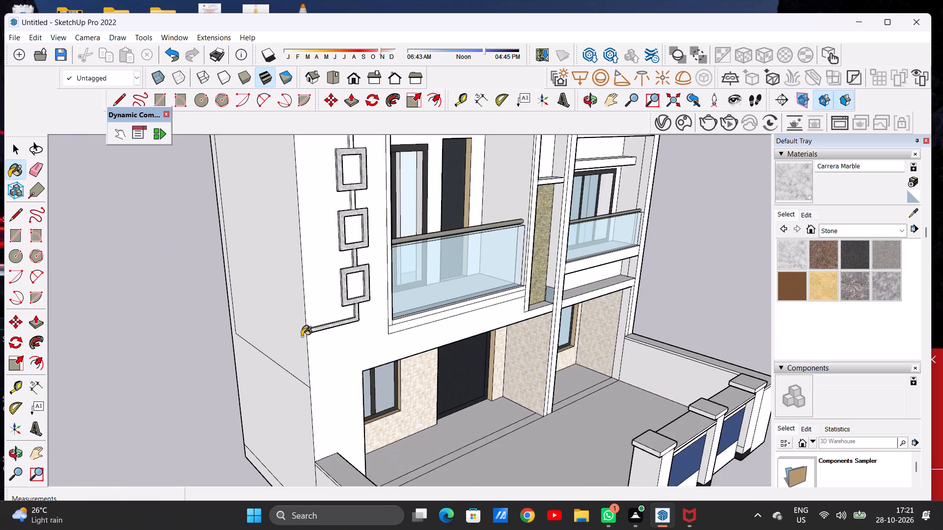
Paint the front and left side of the strip connecting the upper and middle frames with Carrera Marble.
scroll(302, 338, "down", 4)
scroll(333, 239, "down", 1)
scroll(333, 239, "up", 1)
scroll(333, 239, "down", 1)
scroll(333, 239, "up", 14)
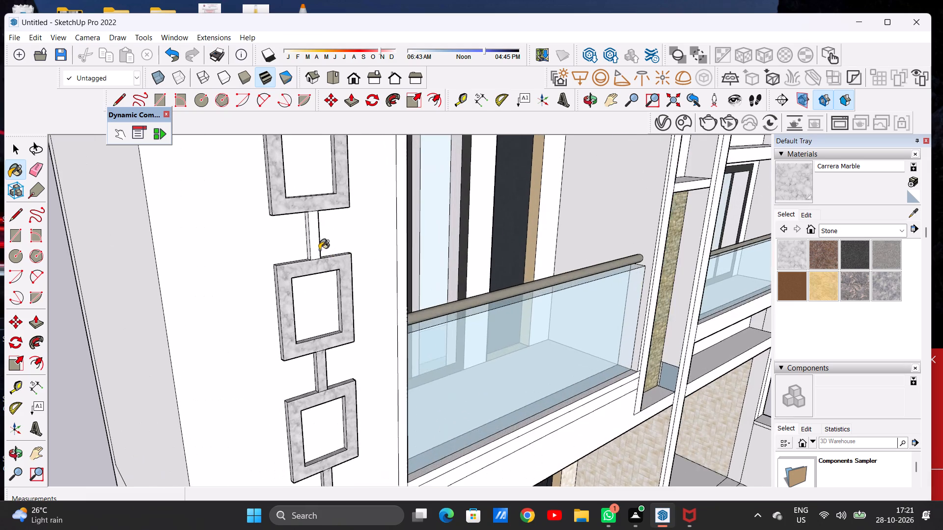
scroll(319, 250, "up", 16)
left_click(323, 240)
left_click(287, 250)
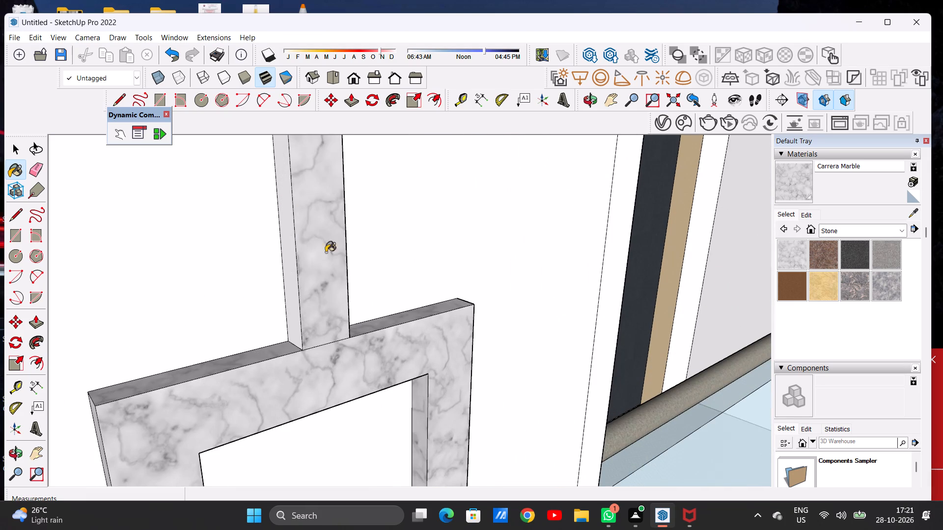
Paint the right side of the strip connecting the upper and middle frames with Carrera Marble.
scroll(381, 242, "down", 5)
scroll(381, 242, "up", 1)
scroll(381, 242, "down", 8)
middle_click_drag(391, 245, 55, 271)
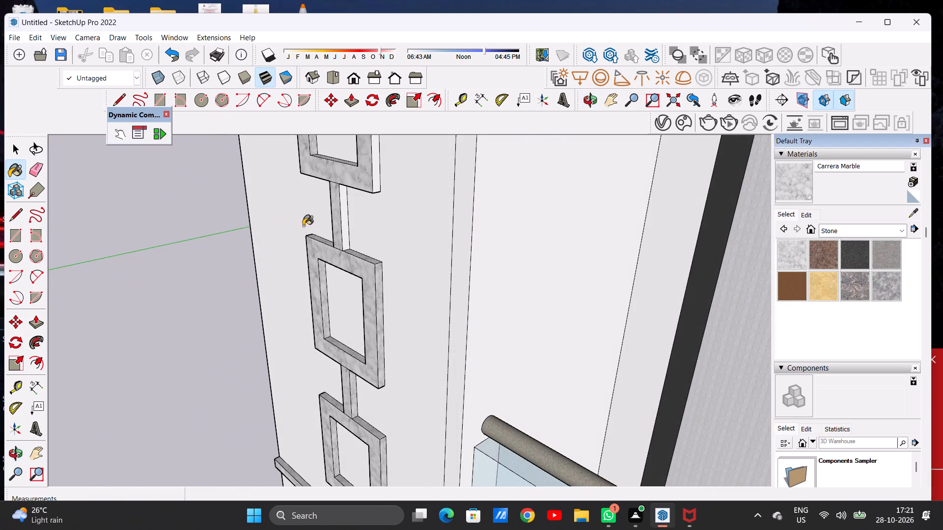
scroll(341, 221, "up", 8)
left_click(348, 213)
scroll(349, 239, "down", 3)
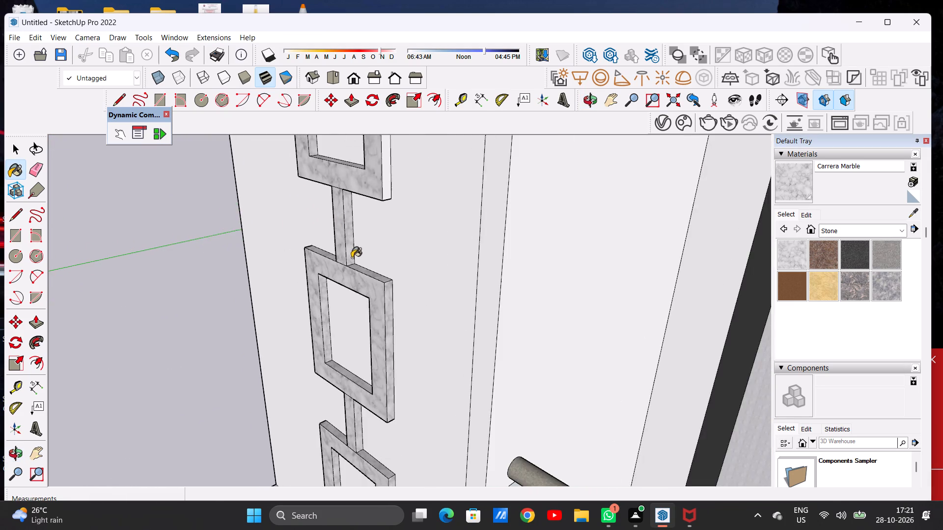
Paint the right side face of the upper decorative frame with Carrera Marble.
scroll(352, 258, "down", 6)
scroll(377, 190, "up", 8)
left_click(377, 190)
scroll(370, 231, "down", 3)
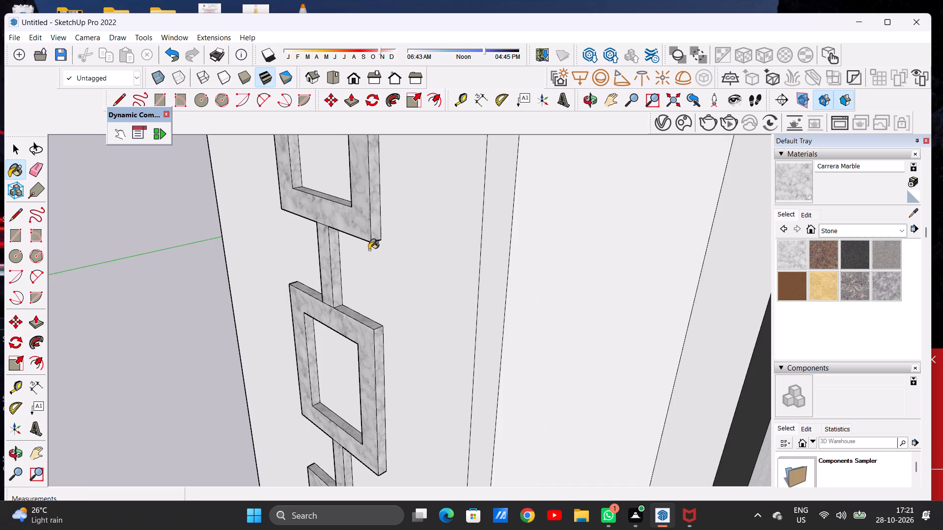
Paint the upper decorative frame's top faces on both sides of the connecting strip with Carrera Marble.
scroll(367, 259, "down", 13)
middle_click_drag(322, 163, 301, 255)
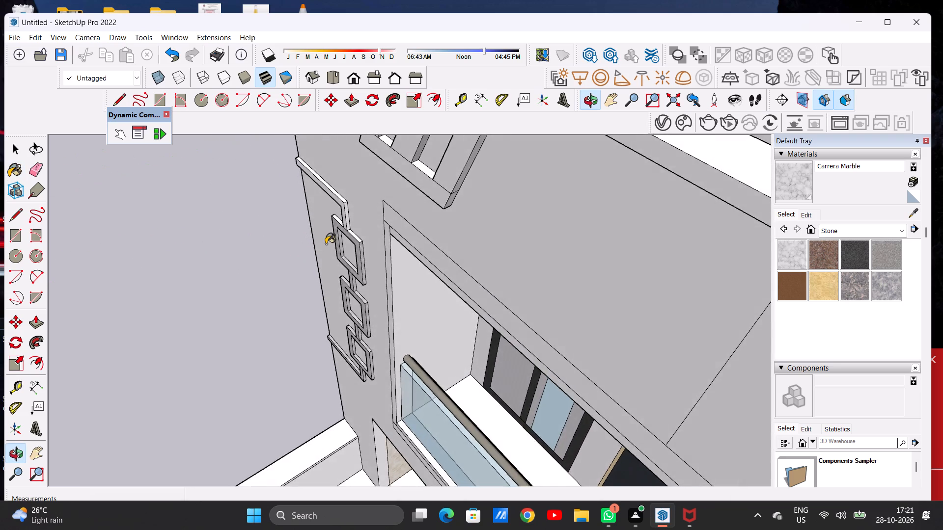
scroll(326, 244, "up", 8)
scroll(384, 217, "up", 8)
left_click(397, 207)
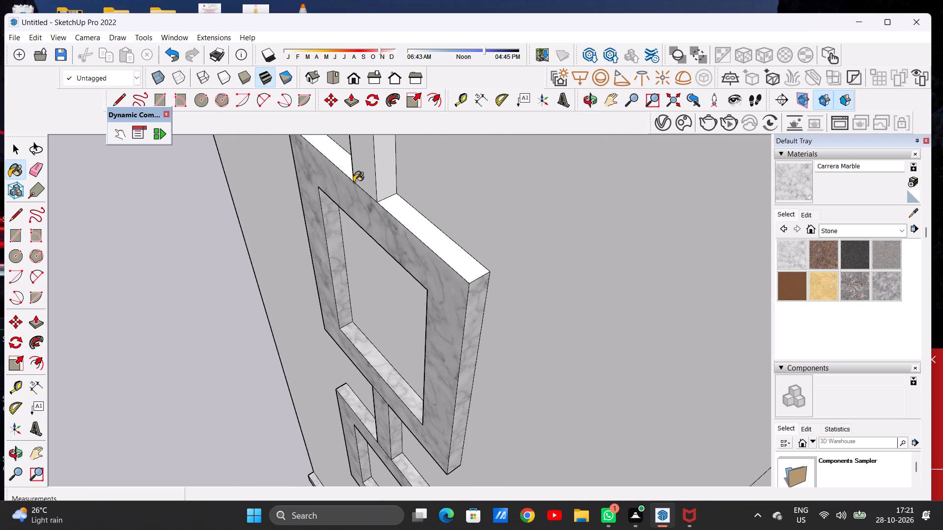
left_click(344, 167)
Paint the front, outer side and top of the L-shaped strip above the upper frame with Carrera Marble.
left_click(365, 168)
left_click(386, 168)
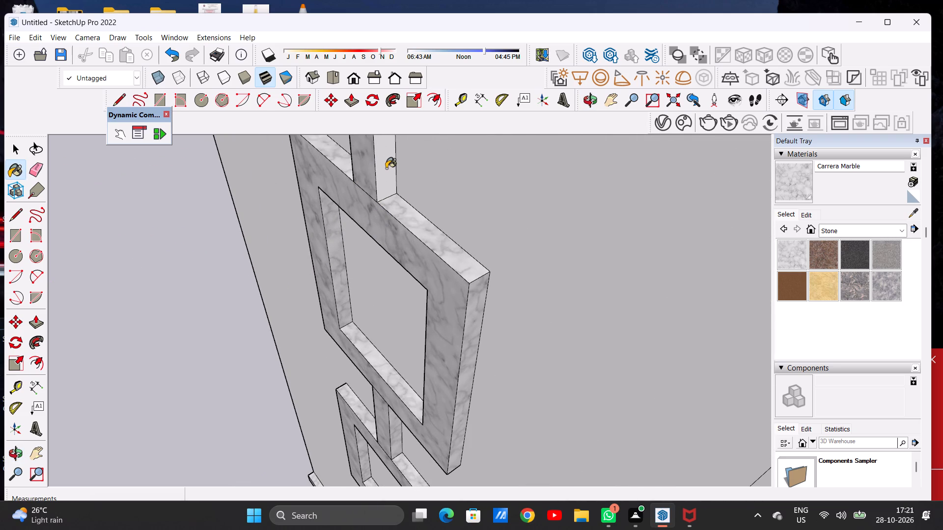
scroll(368, 244, "down", 13)
scroll(385, 198, "up", 16)
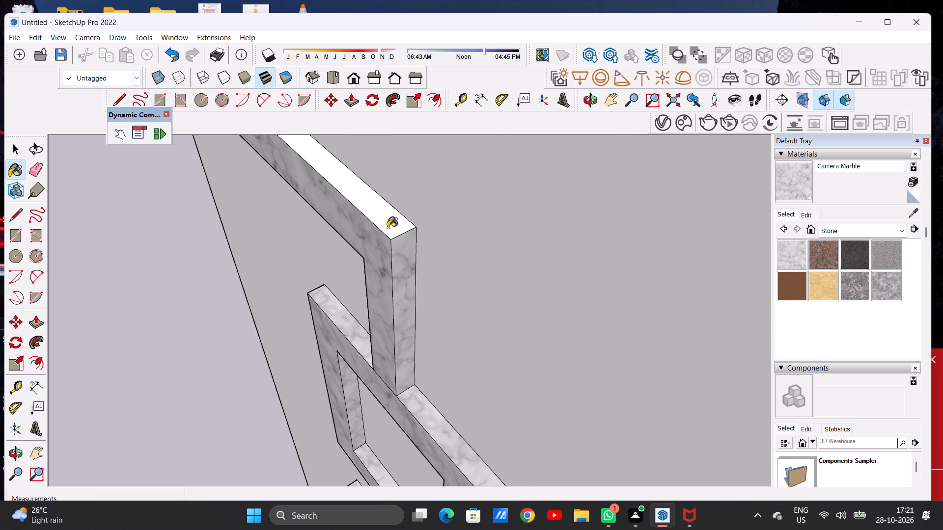
left_click(388, 228)
Paint the inner side of the upper L-shaped strip's vertical leg with Carrera Marble.
scroll(396, 228, "down", 15)
middle_click_drag(342, 259, 492, 174)
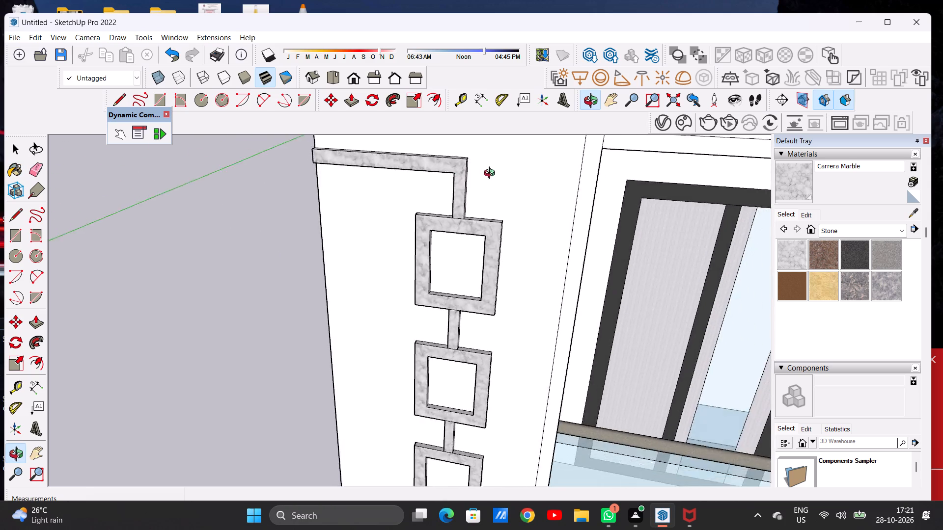
middle_click_drag(492, 174, 584, 128)
middle_click_drag(453, 181, 469, 134)
scroll(474, 147, "up", 11)
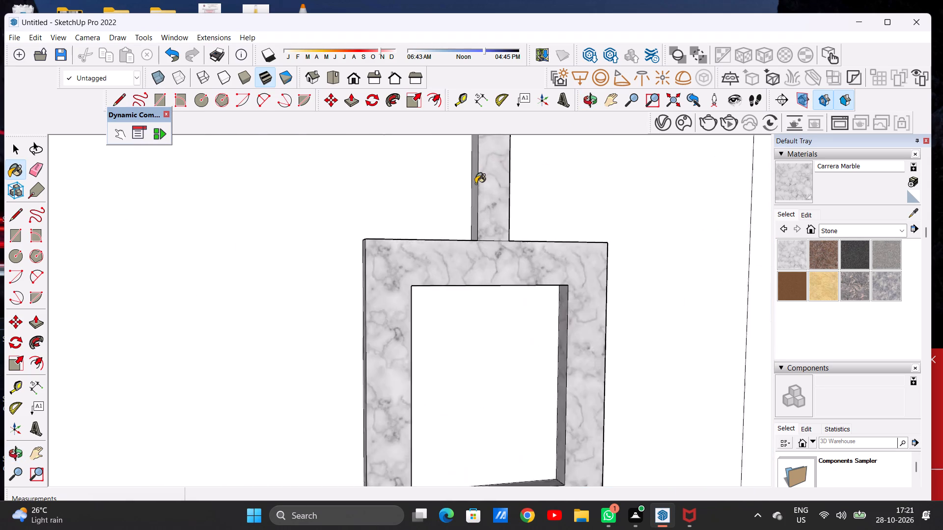
scroll(475, 184, "up", 3)
scroll(476, 187, "down", 1)
scroll(476, 187, "up", 7)
left_click(471, 192)
Paint the underside of the upper L-shaped strip's horizontal leg with Carrera Marble.
scroll(477, 218, "down", 8)
middle_click_drag(424, 242, 417, 284)
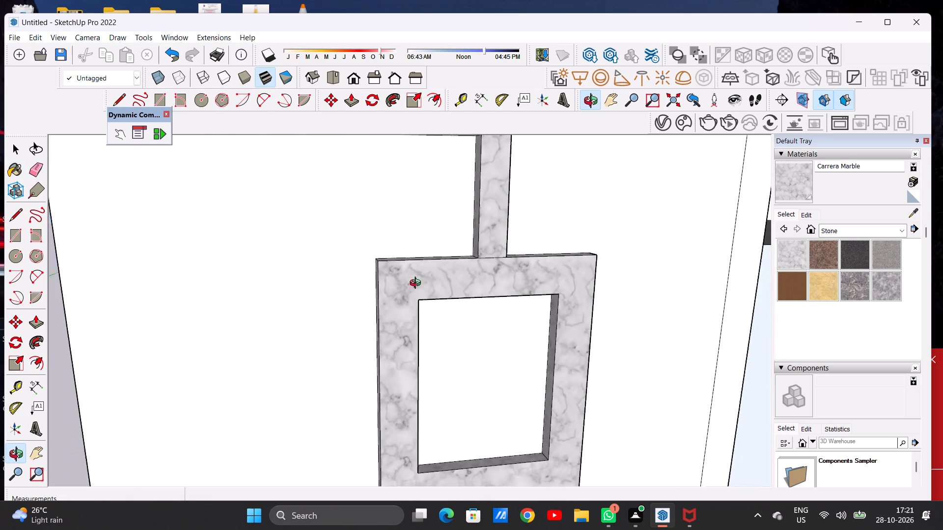
middle_click_drag(417, 284, 453, 321)
scroll(448, 335, "down", 8)
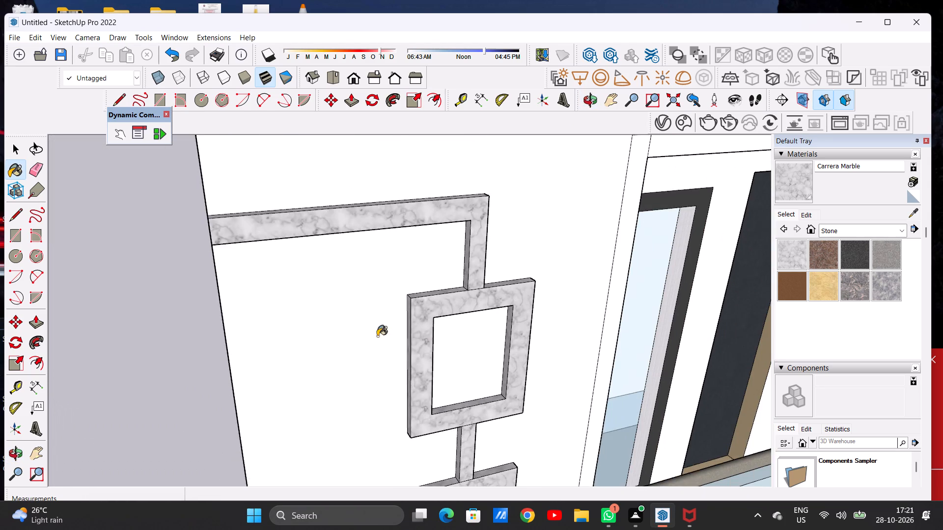
scroll(377, 336, "down", 4)
middle_click_drag(381, 337, 259, 193)
scroll(279, 183, "up", 14)
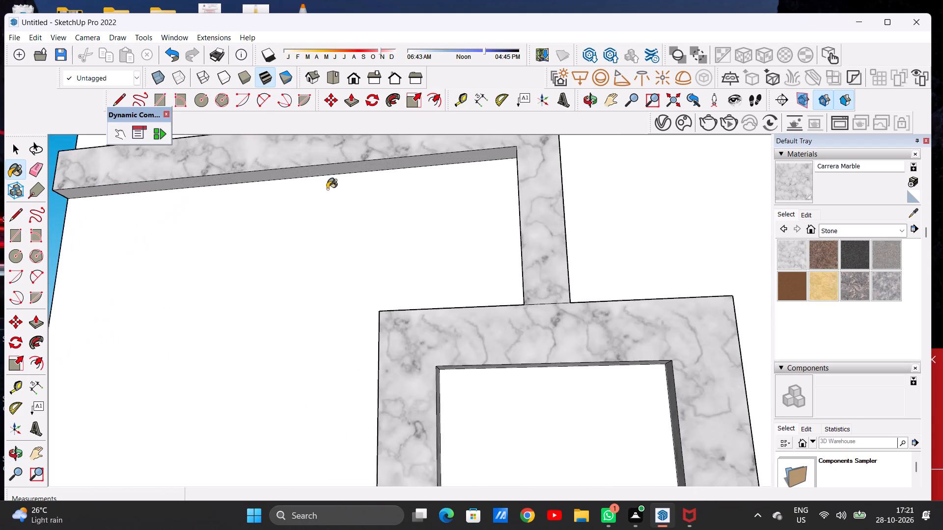
scroll(327, 189, "up", 5)
scroll(352, 173, "down", 2)
scroll(352, 173, "up", 1)
left_click(354, 162)
Examine the marble strip and frames, leave the Paint tool, and review the whole house in the standard Front view.
scroll(361, 194, "down", 18)
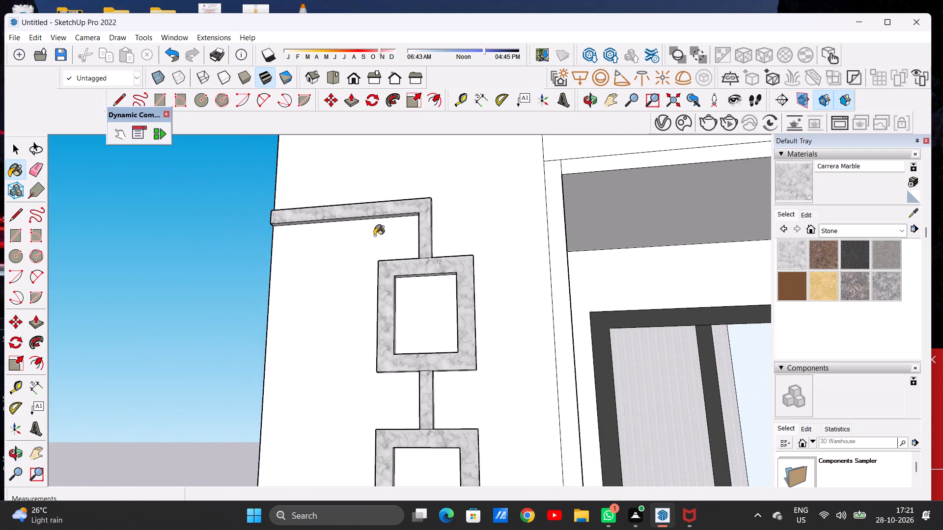
middle_click_drag(363, 212, 376, 390)
scroll(455, 265, "up", 7)
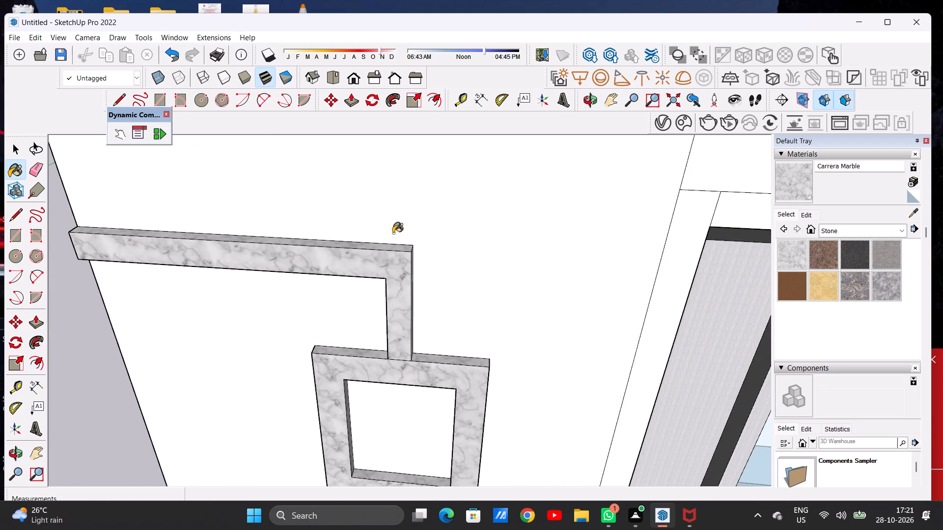
middle_click_drag(388, 264, 383, 293)
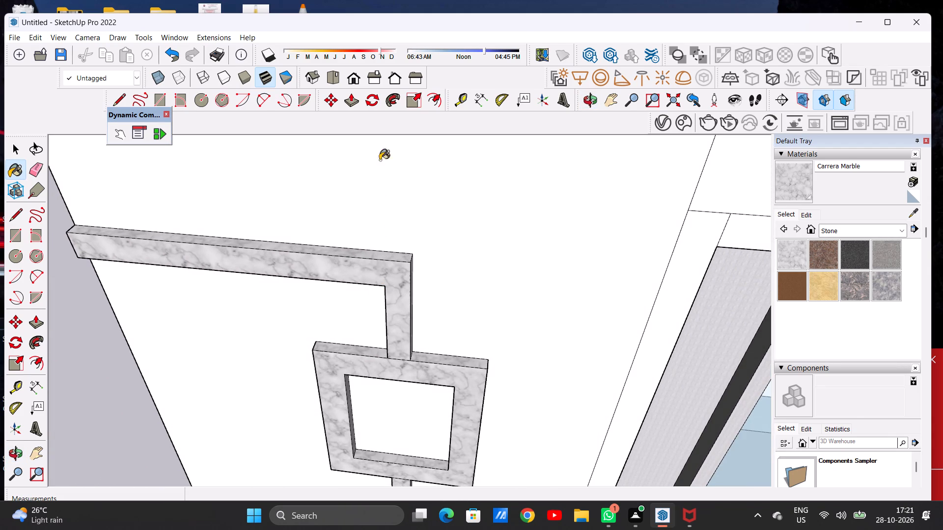
left_click(354, 77)
scroll(362, 222, "down", 10)
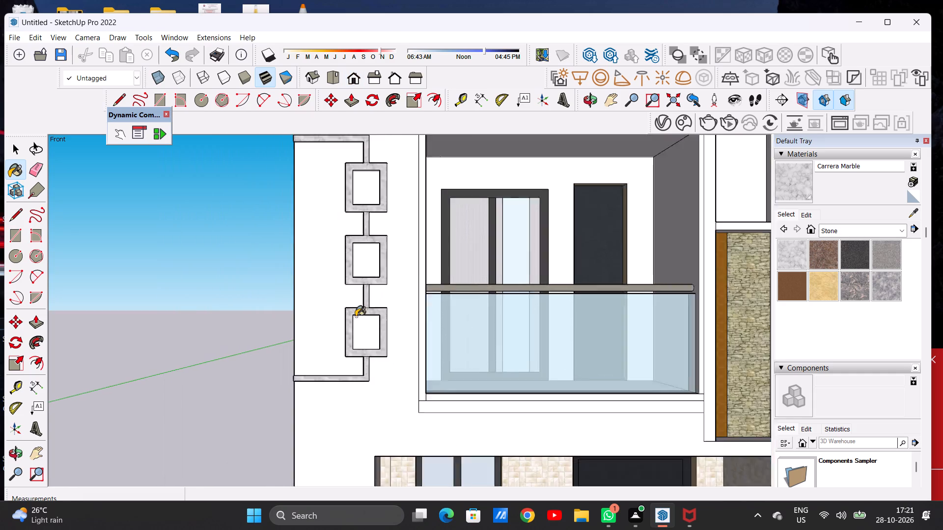
scroll(356, 317, "down", 12)
key("space")
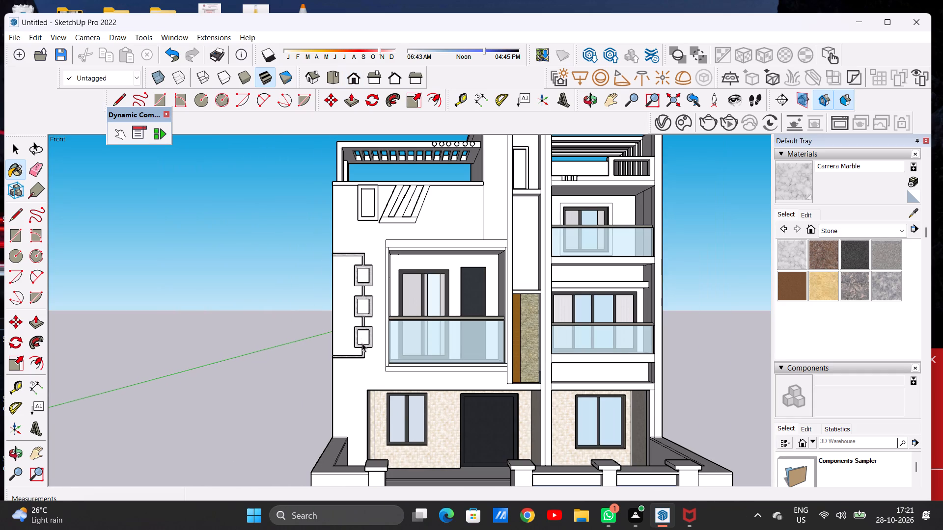
scroll(353, 310, "down", 8)
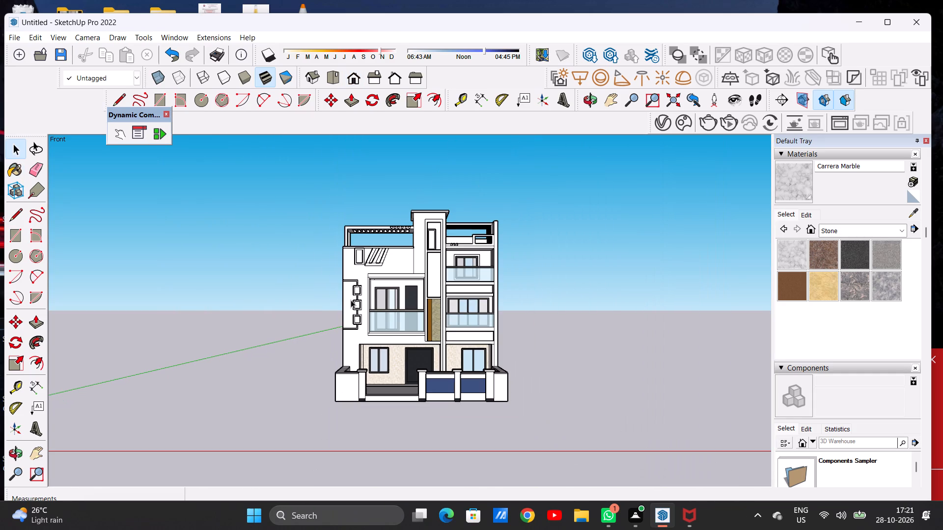
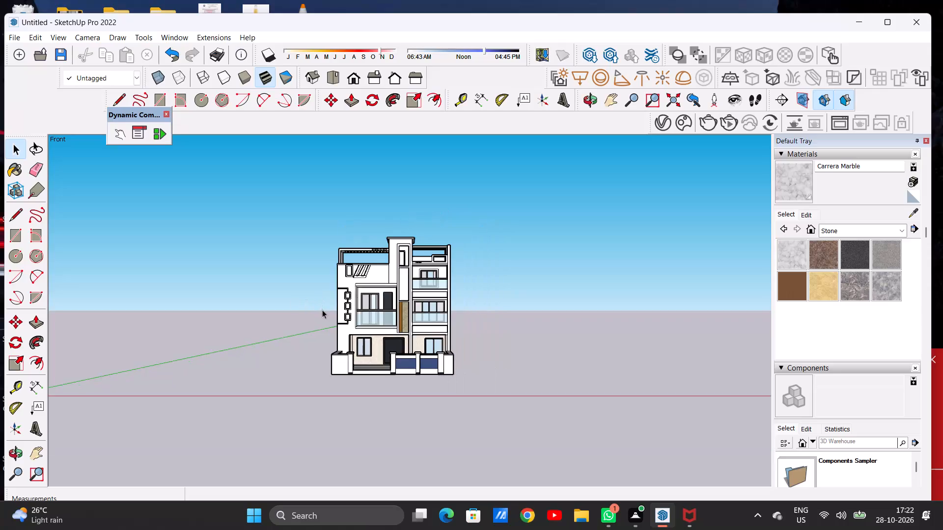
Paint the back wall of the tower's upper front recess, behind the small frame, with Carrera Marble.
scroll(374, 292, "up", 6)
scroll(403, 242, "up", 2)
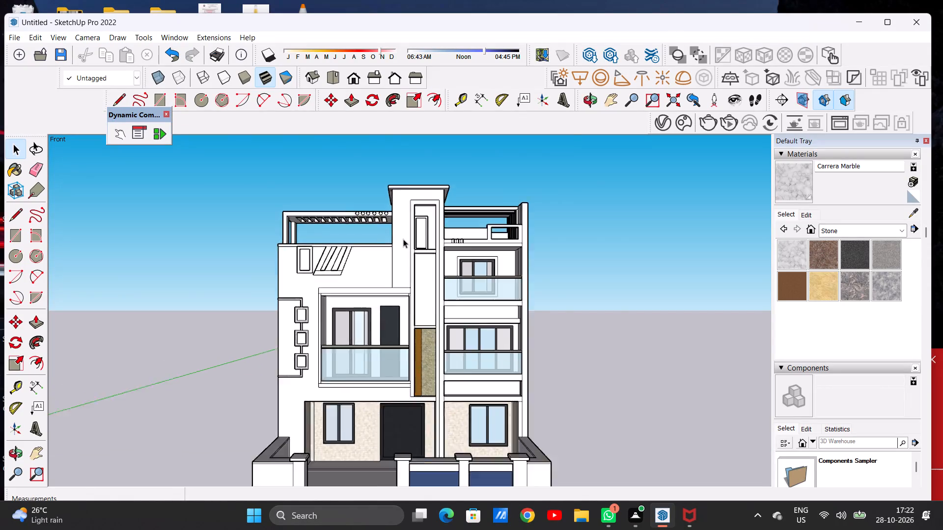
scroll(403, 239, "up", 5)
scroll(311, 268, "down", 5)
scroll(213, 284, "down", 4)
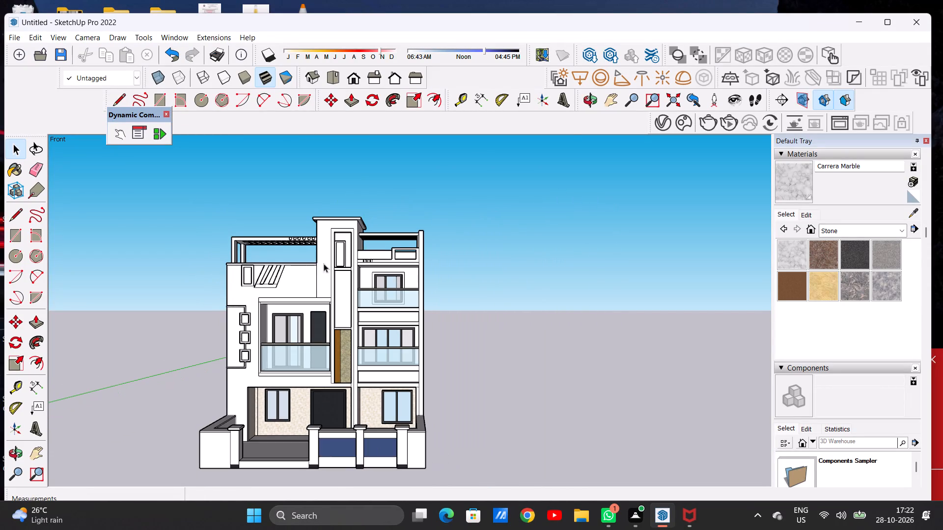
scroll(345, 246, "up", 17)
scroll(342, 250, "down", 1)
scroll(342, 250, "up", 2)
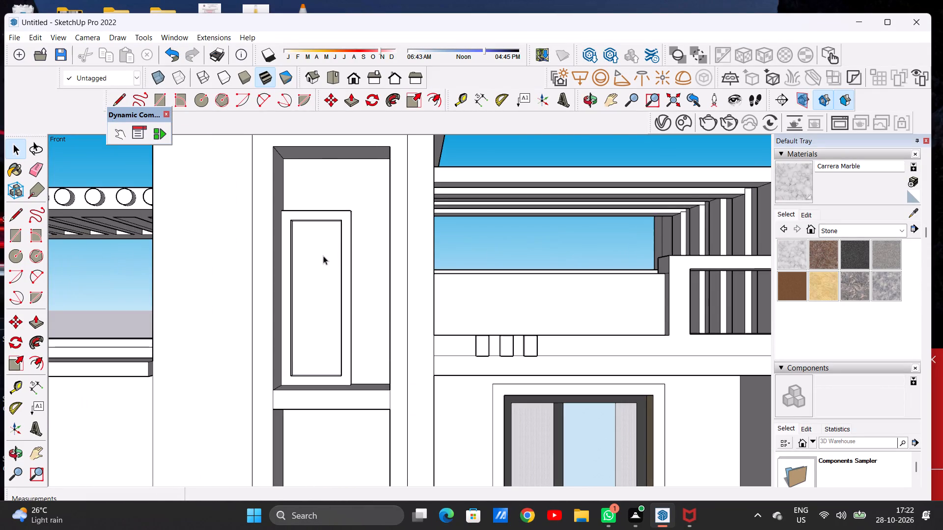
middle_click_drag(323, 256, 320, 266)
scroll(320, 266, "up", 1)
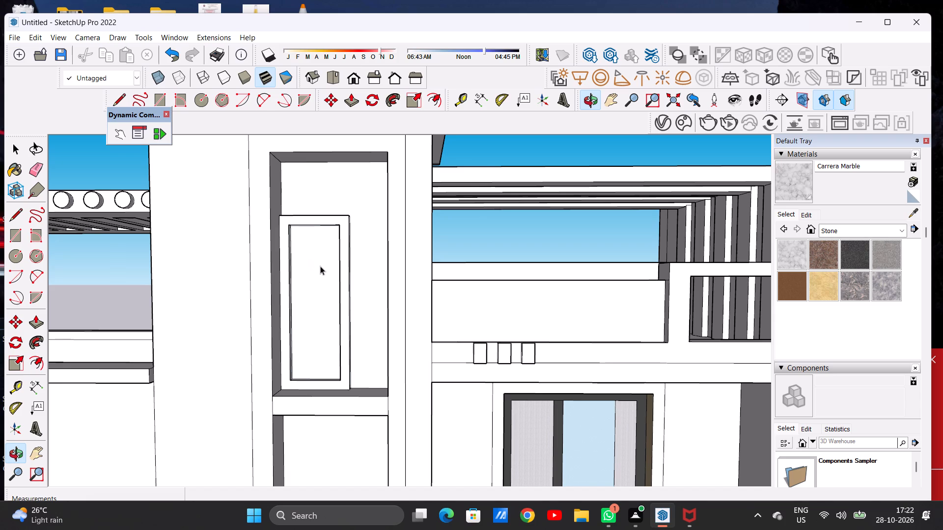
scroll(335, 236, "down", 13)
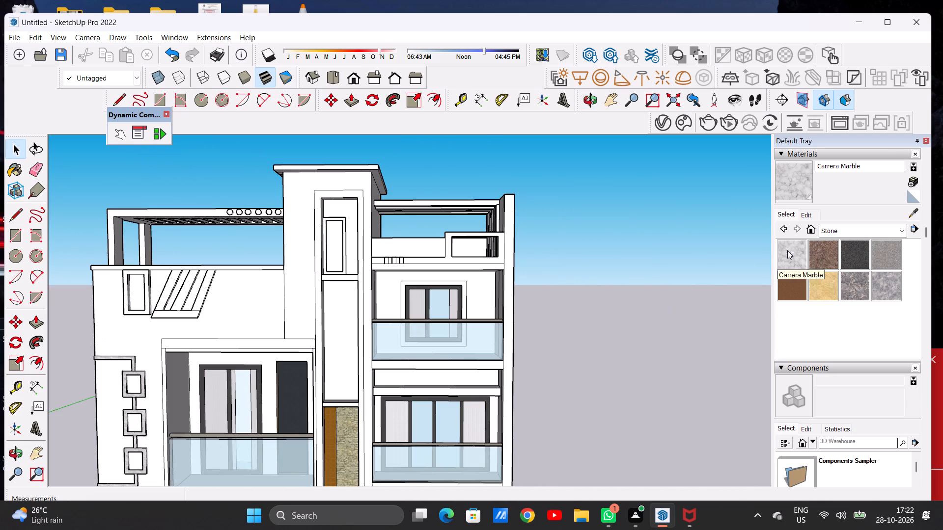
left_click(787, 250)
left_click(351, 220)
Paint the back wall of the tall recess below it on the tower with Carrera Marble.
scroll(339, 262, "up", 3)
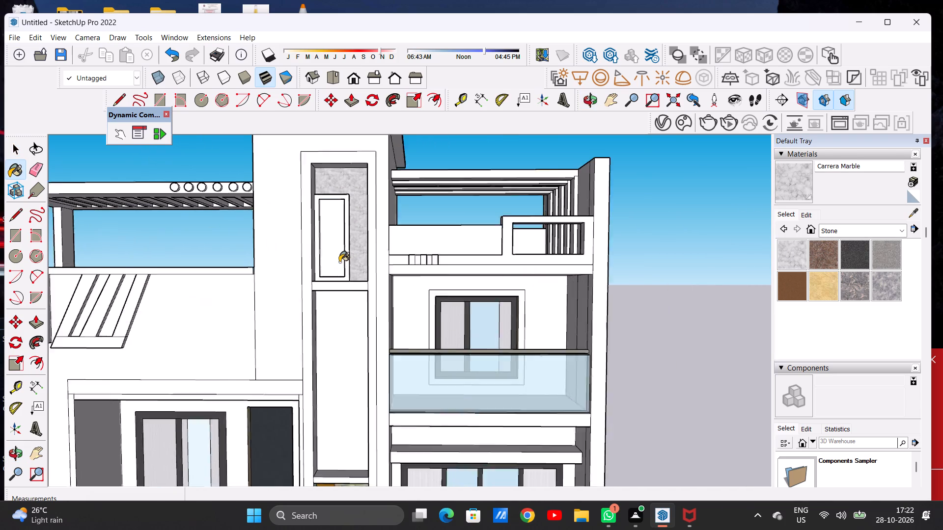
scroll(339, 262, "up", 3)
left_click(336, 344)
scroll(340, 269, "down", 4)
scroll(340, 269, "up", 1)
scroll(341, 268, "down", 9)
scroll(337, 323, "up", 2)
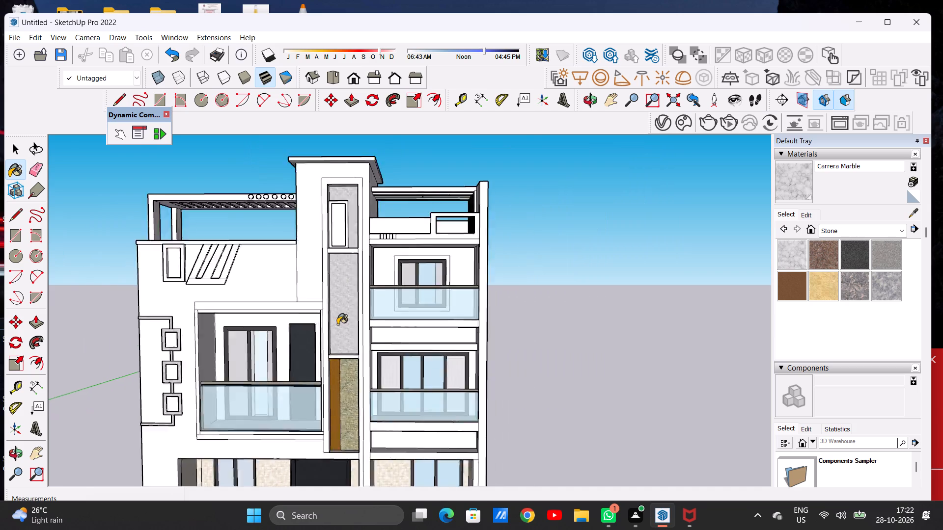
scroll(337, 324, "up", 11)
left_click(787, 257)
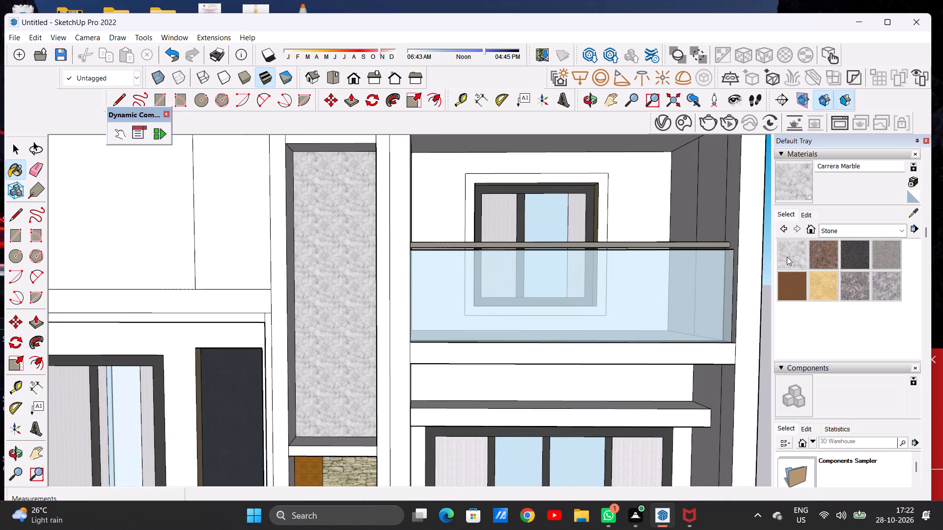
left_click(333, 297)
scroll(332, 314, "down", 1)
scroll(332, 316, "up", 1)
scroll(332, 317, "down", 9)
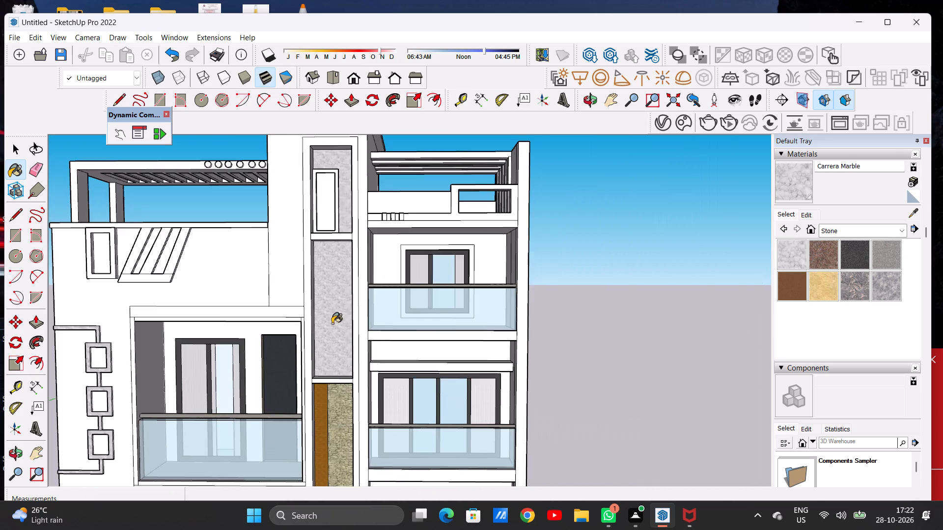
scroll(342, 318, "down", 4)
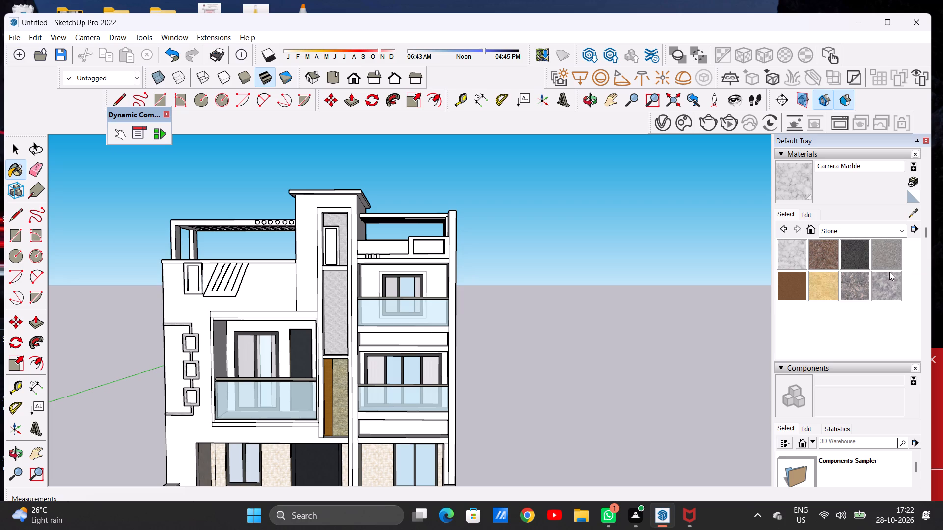
Paint the back walls of the tower's tall recess and the upper recess with Stone Vein Gray.
left_click(888, 280)
scroll(339, 284, "up", 12)
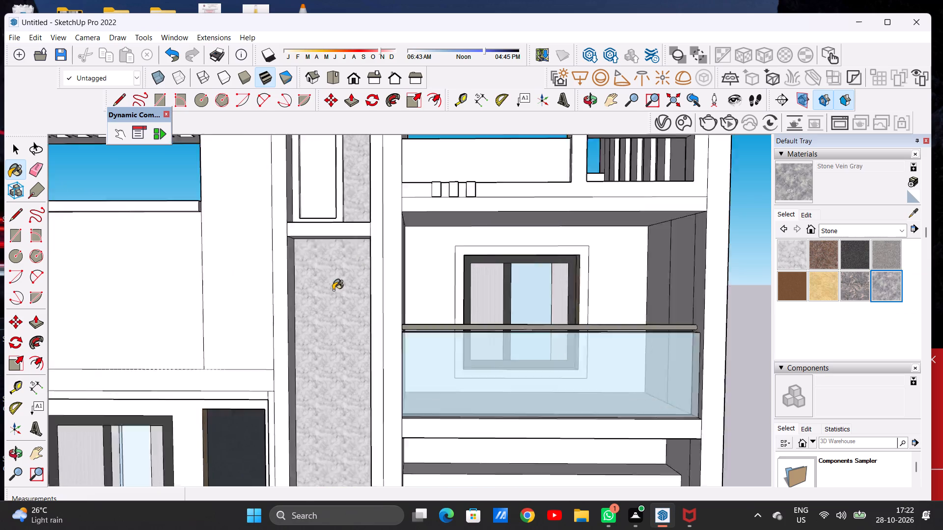
scroll(333, 290, "up", 3)
left_click(327, 290)
left_click(361, 184)
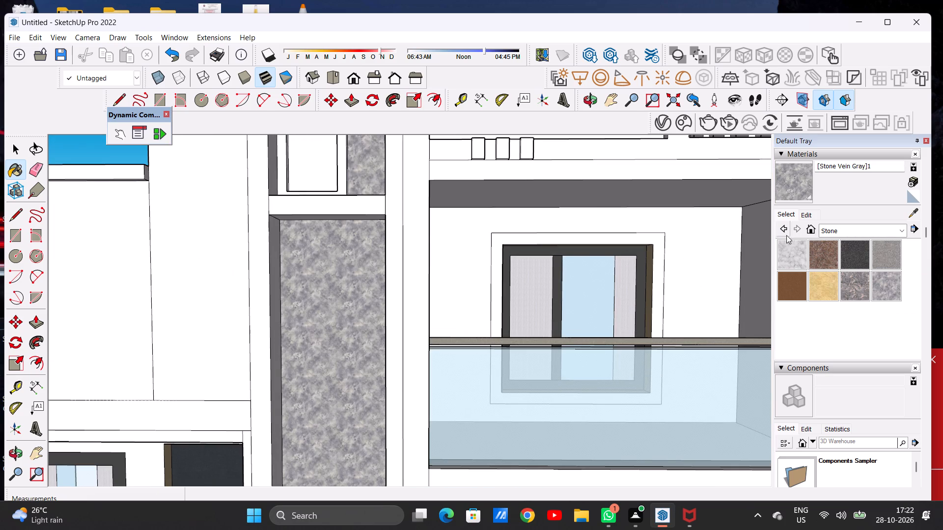
Lighten the Stone Vein Gray material to near white using its brightness, and leave the Paint tool.
left_click(806, 217)
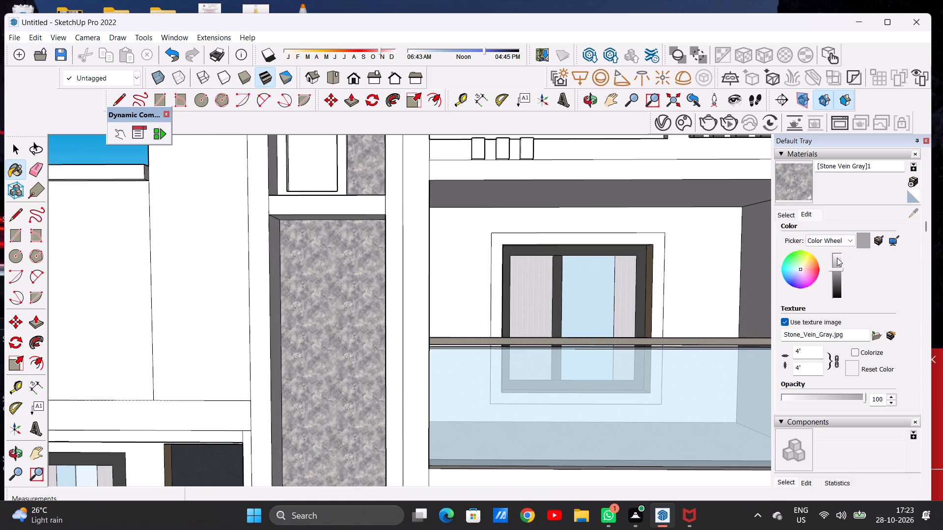
left_click(837, 258)
scroll(255, 291, "down", 19)
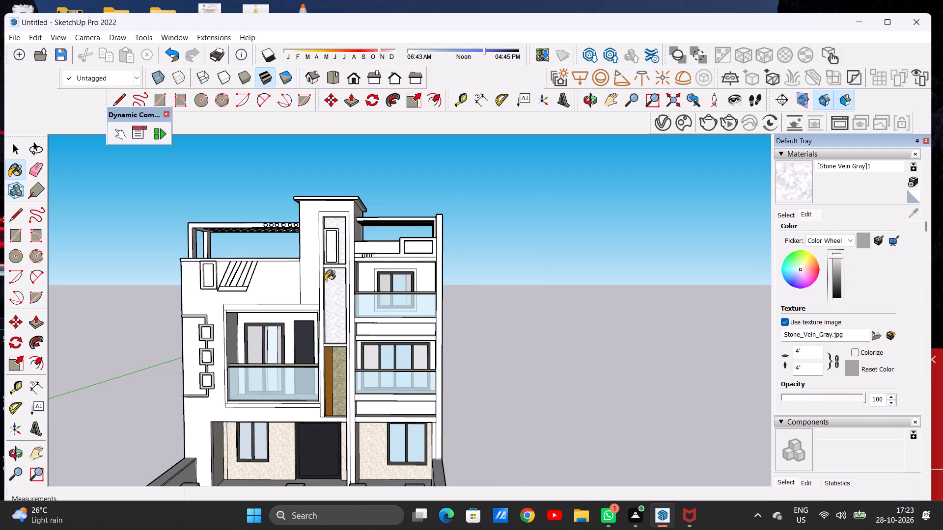
scroll(323, 283, "up", 6)
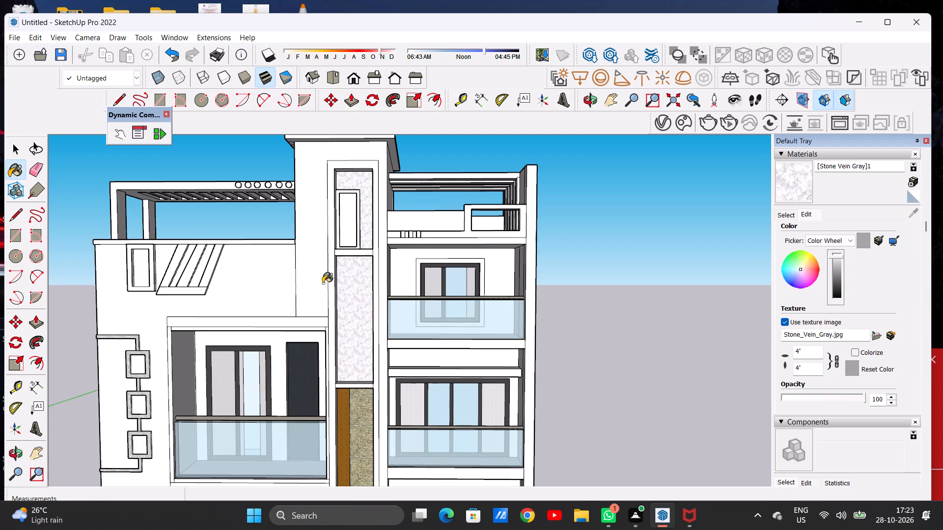
key("space")
left_click(591, 311)
key("space")
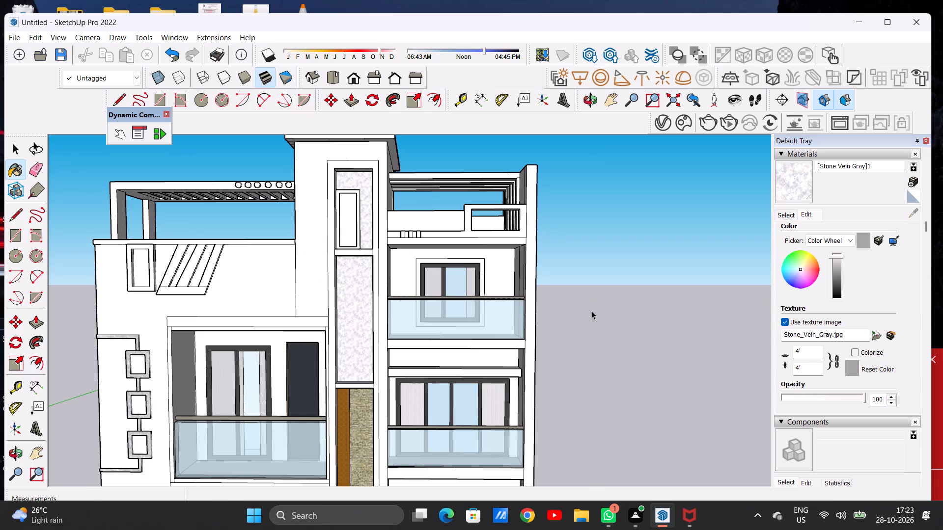
Paint the panel inside the small frame in the tower's upper recess with Translucent Glass Blue from Glass and Mirrors.
scroll(390, 343, "up", 1)
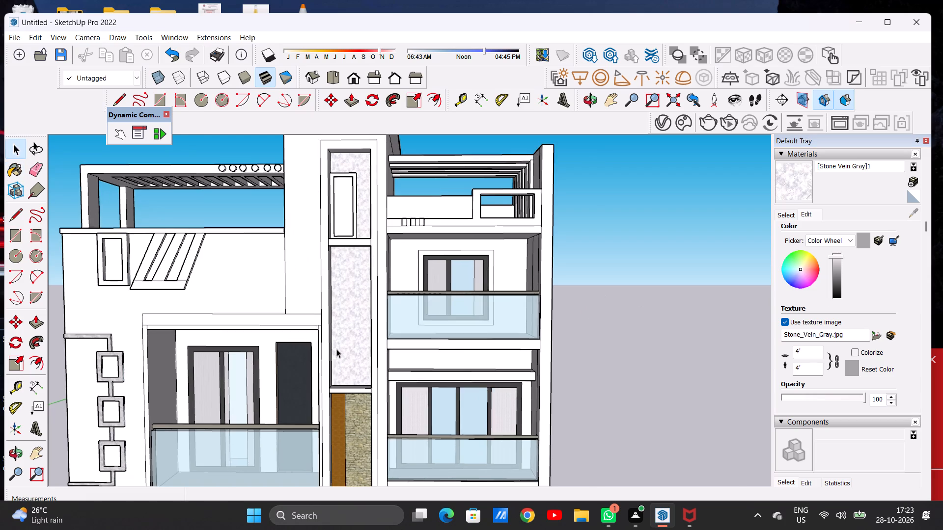
scroll(336, 349, "down", 13)
scroll(295, 298, "up", 3)
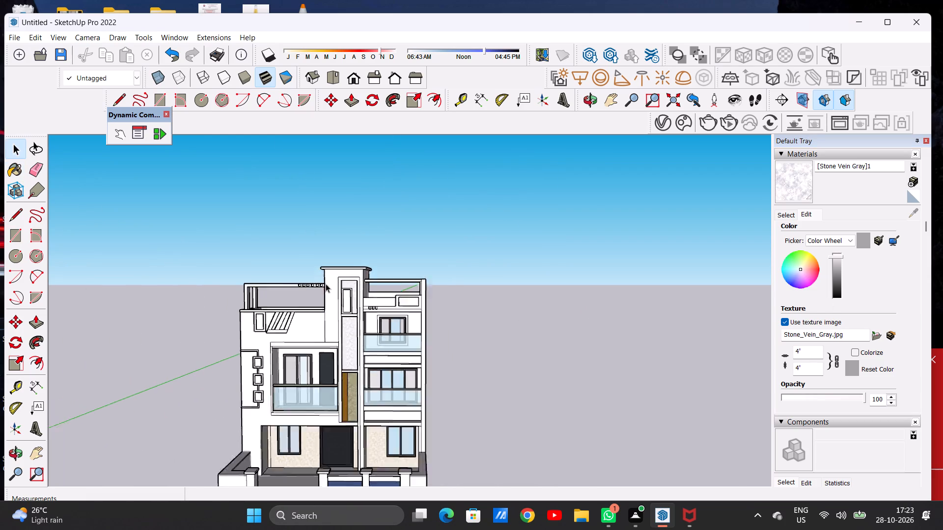
scroll(326, 284, "up", 20)
middle_click_drag(404, 294, 347, 294)
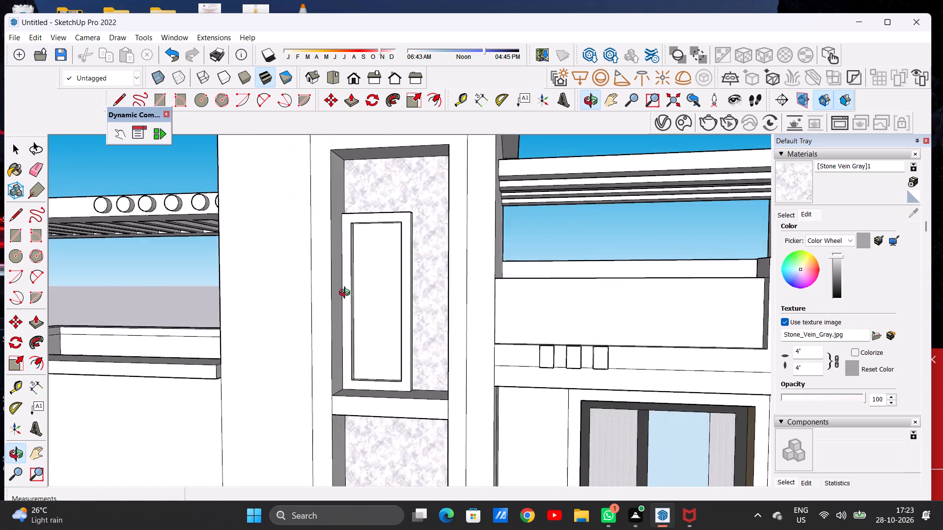
middle_click_drag(347, 294, 404, 303)
left_click(785, 213)
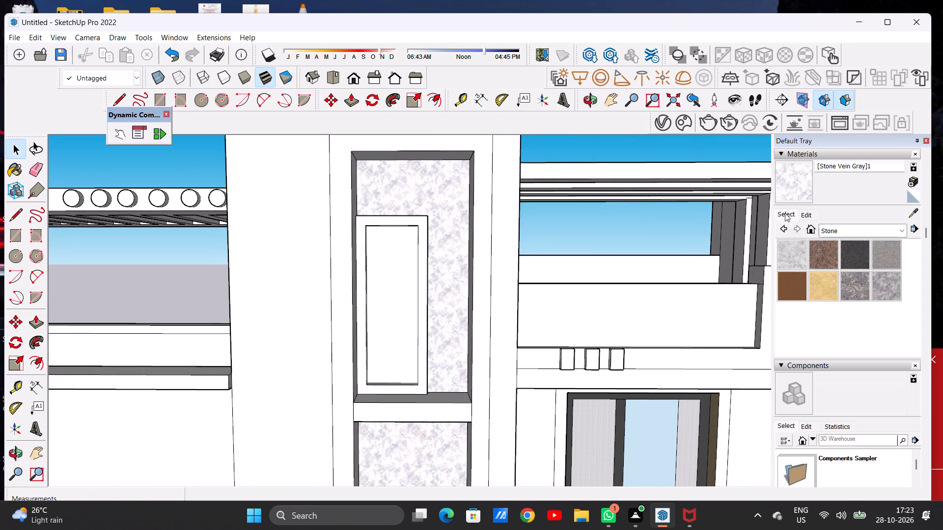
left_click(835, 228)
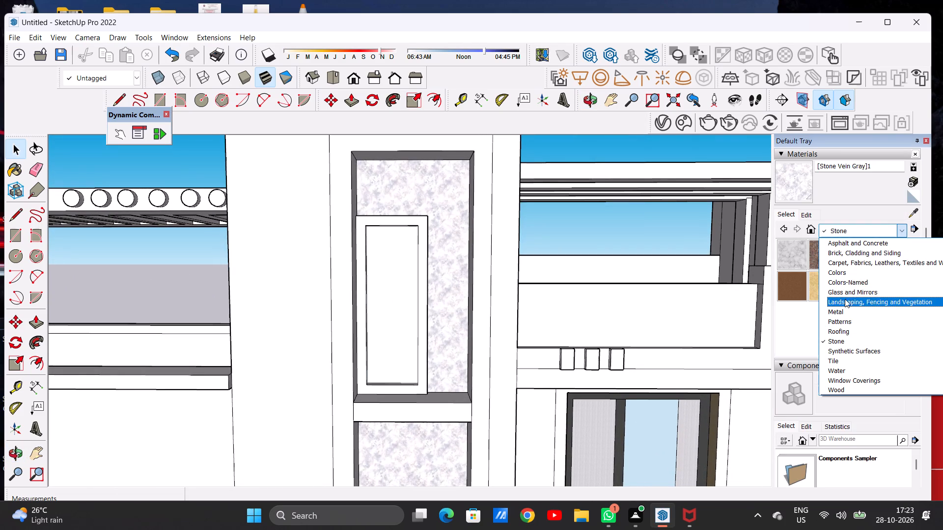
left_click(845, 295)
left_click(876, 256)
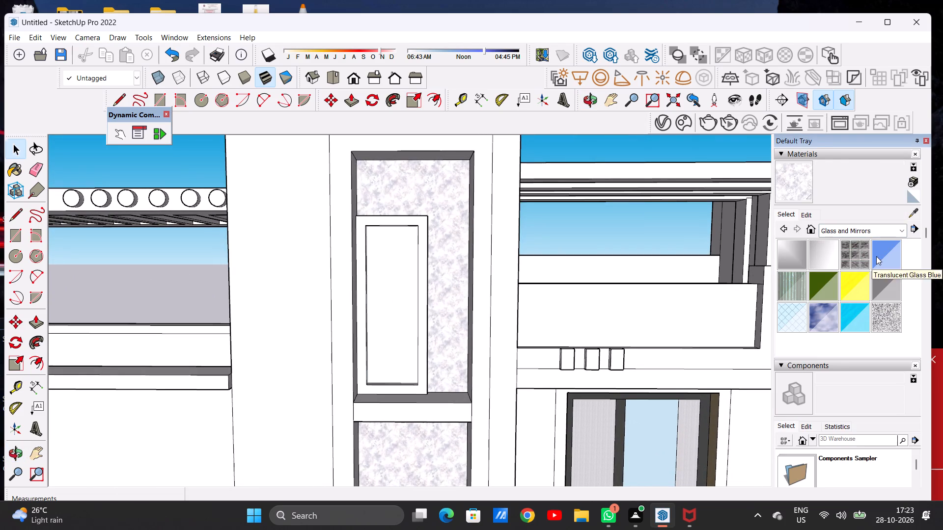
left_click(391, 296)
Examine the tower's glass panel and stone recesses from several angles against the whole front, and leave the Paint tool.
scroll(390, 297, "up", 7)
scroll(453, 287, "down", 16)
middle_click_drag(409, 295, 426, 280)
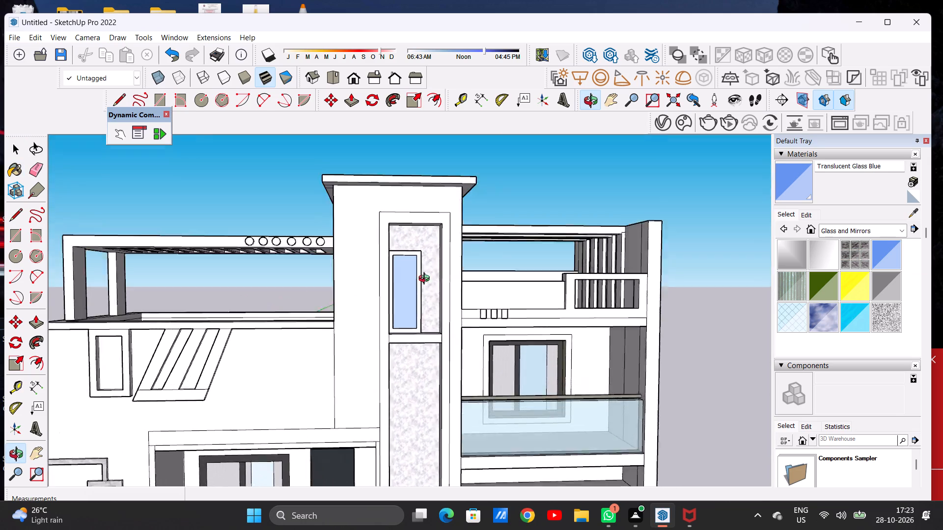
middle_click_drag(426, 280, 411, 315)
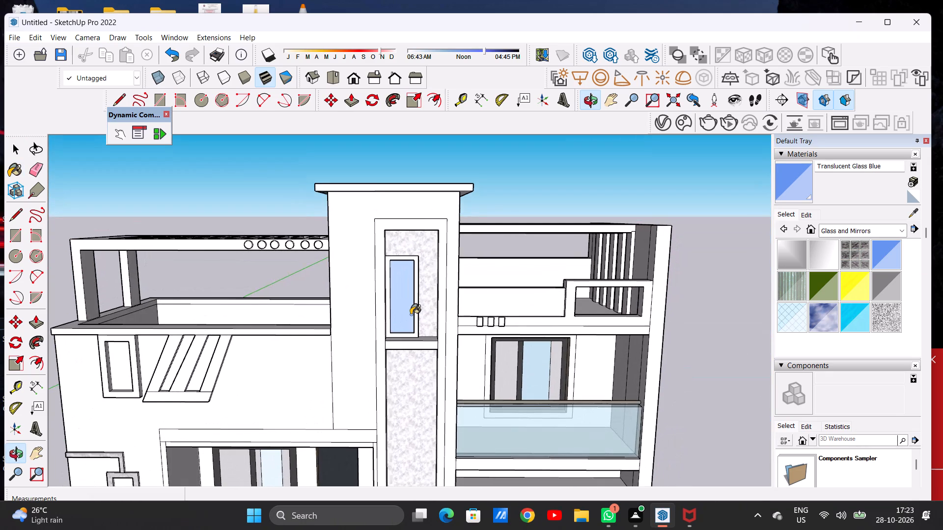
scroll(418, 265, "down", 6)
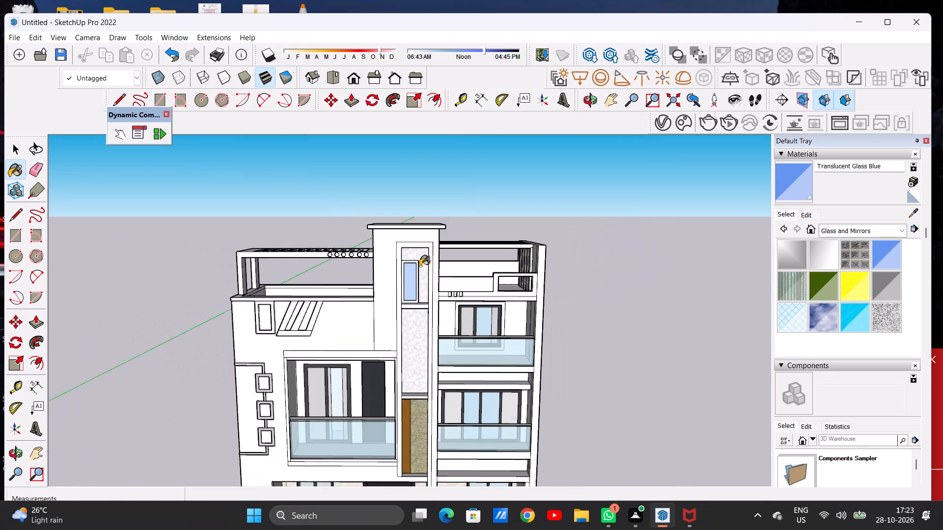
scroll(420, 266, "down", 20)
scroll(420, 266, "down", 1)
scroll(395, 310, "up", 8)
scroll(420, 238, "up", 8)
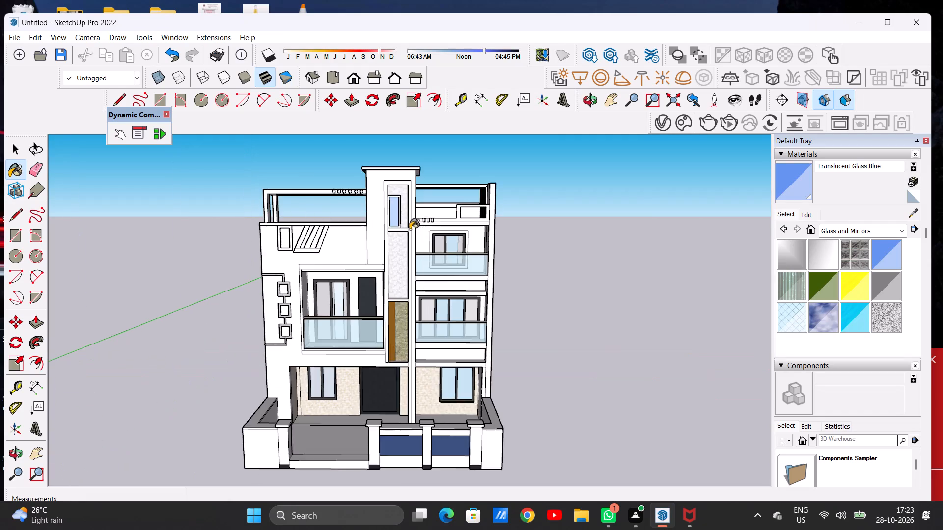
scroll(388, 206, "up", 10)
middle_click_drag(399, 235, 350, 254)
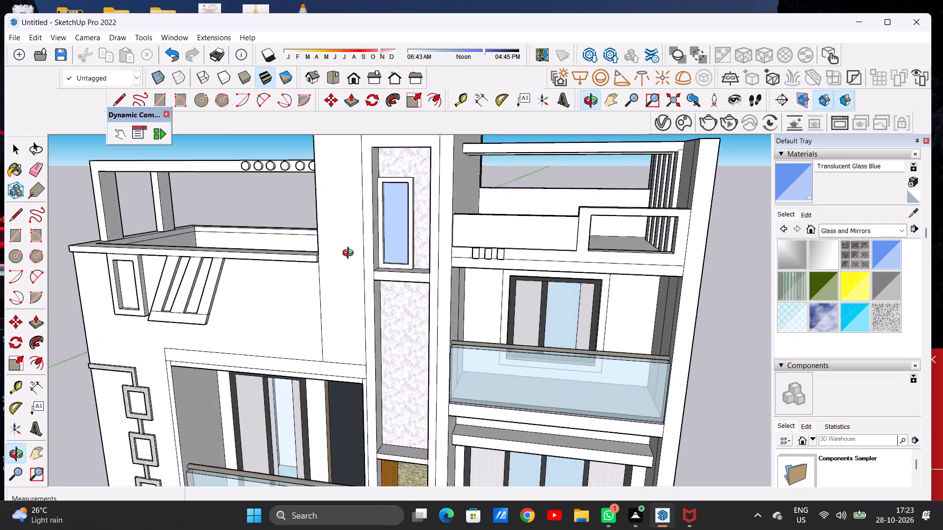
middle_click_drag(350, 254, 382, 248)
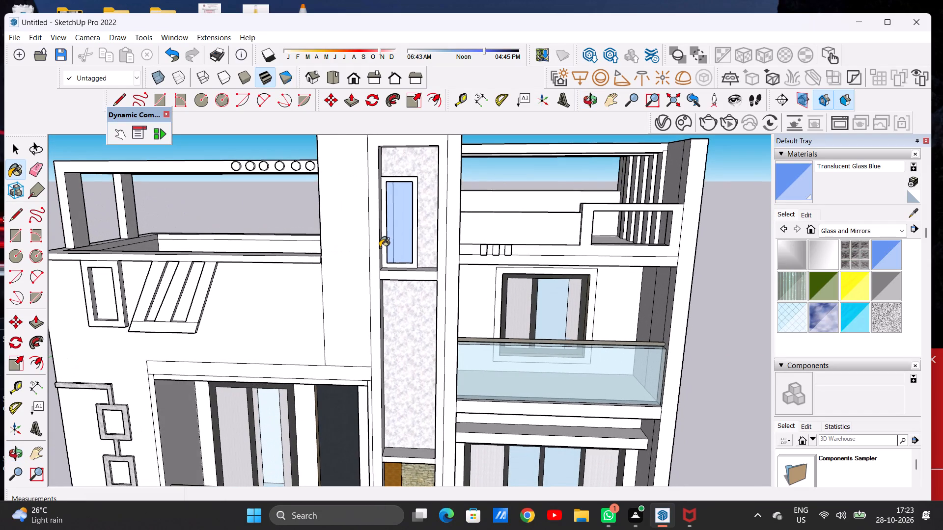
scroll(414, 231, "down", 6)
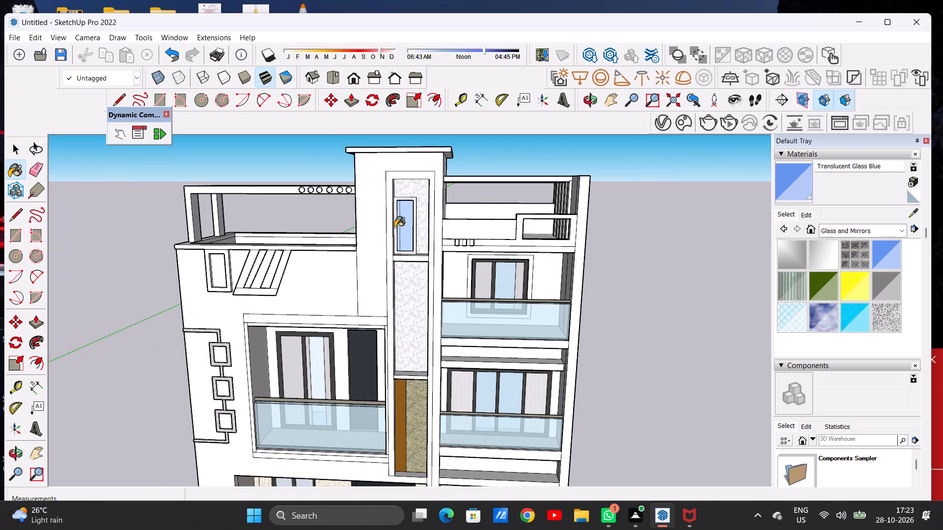
key("space")
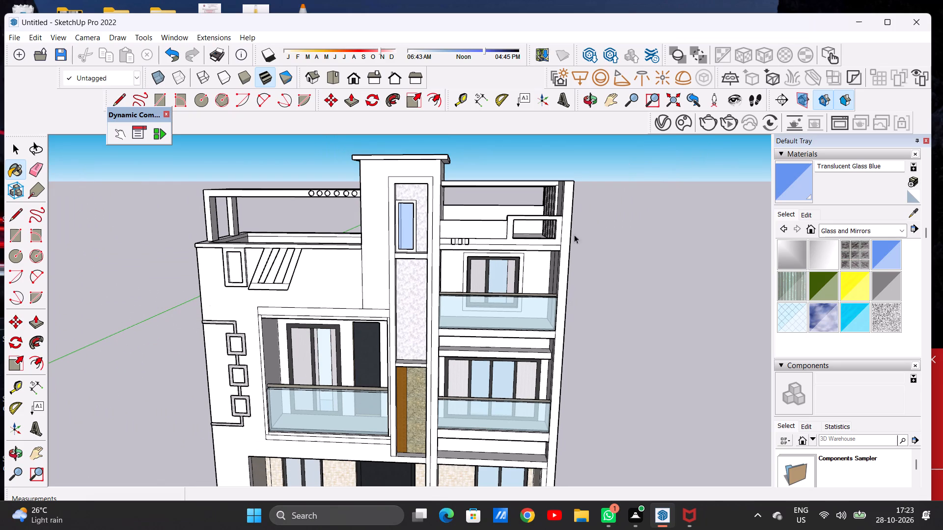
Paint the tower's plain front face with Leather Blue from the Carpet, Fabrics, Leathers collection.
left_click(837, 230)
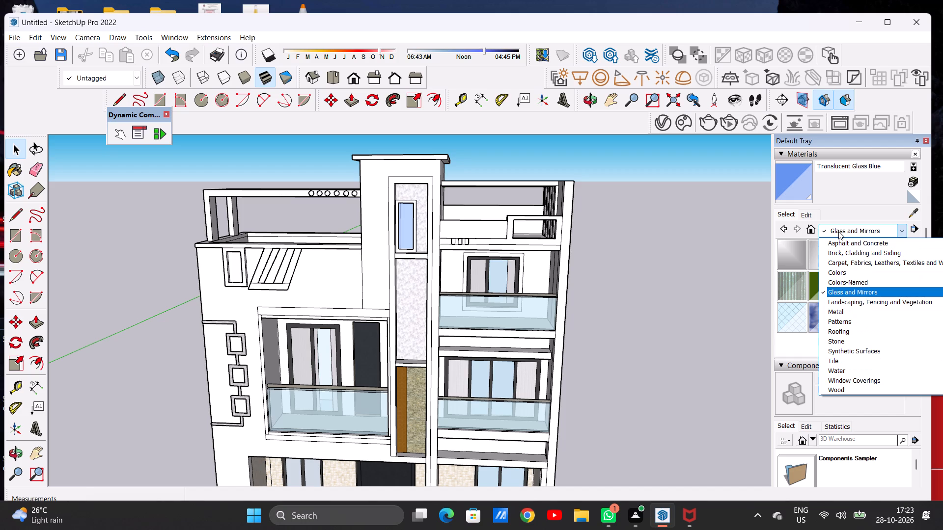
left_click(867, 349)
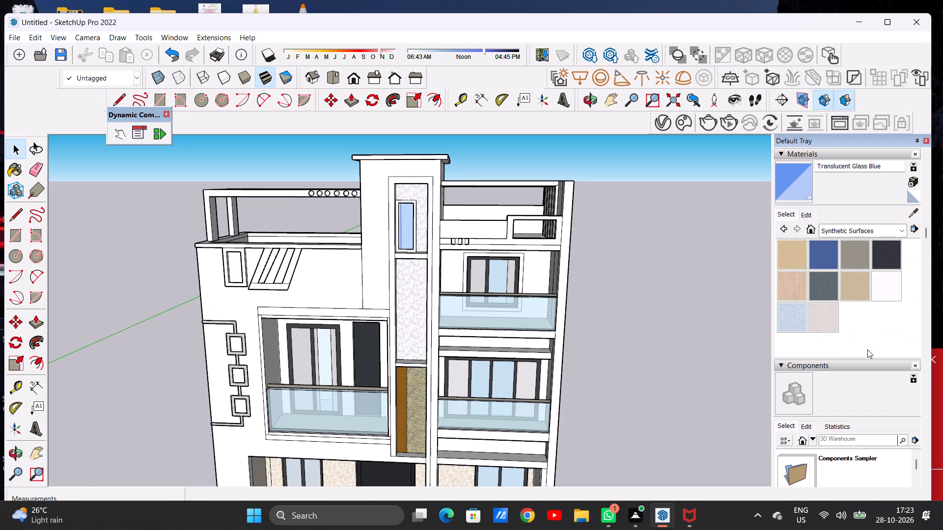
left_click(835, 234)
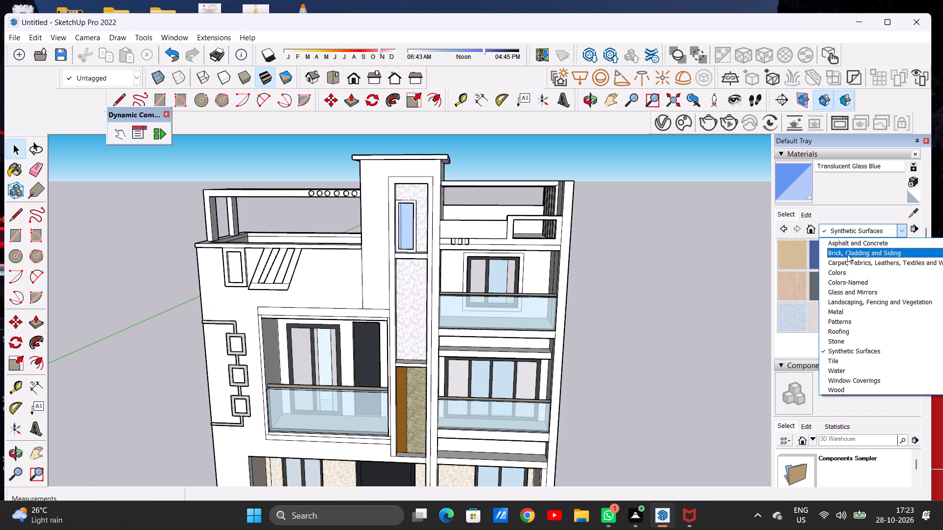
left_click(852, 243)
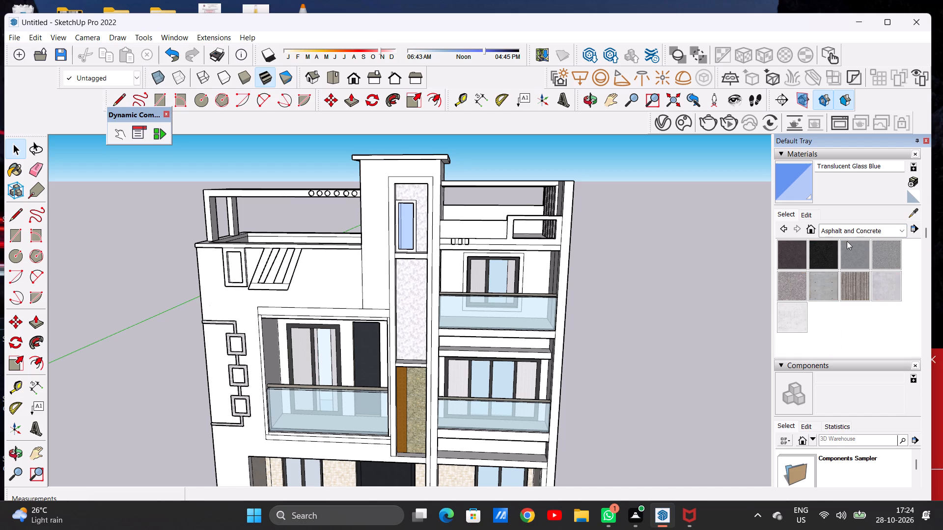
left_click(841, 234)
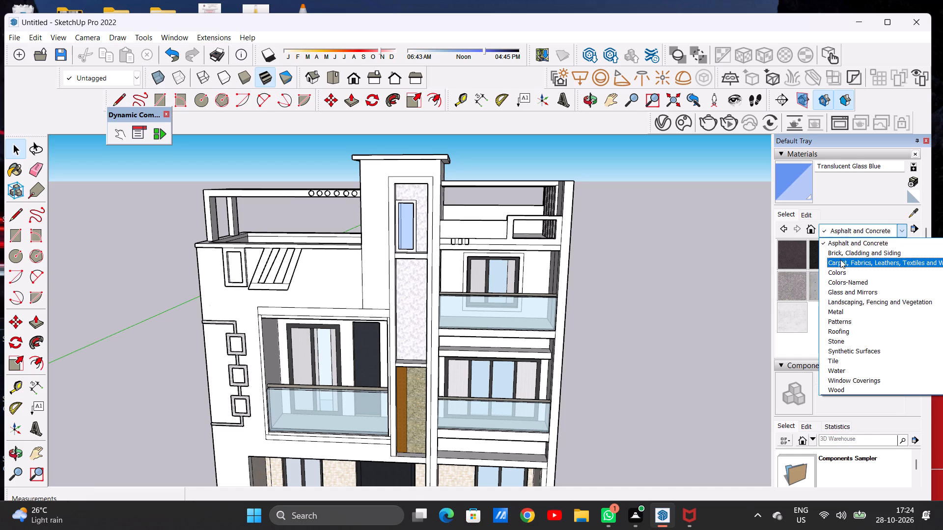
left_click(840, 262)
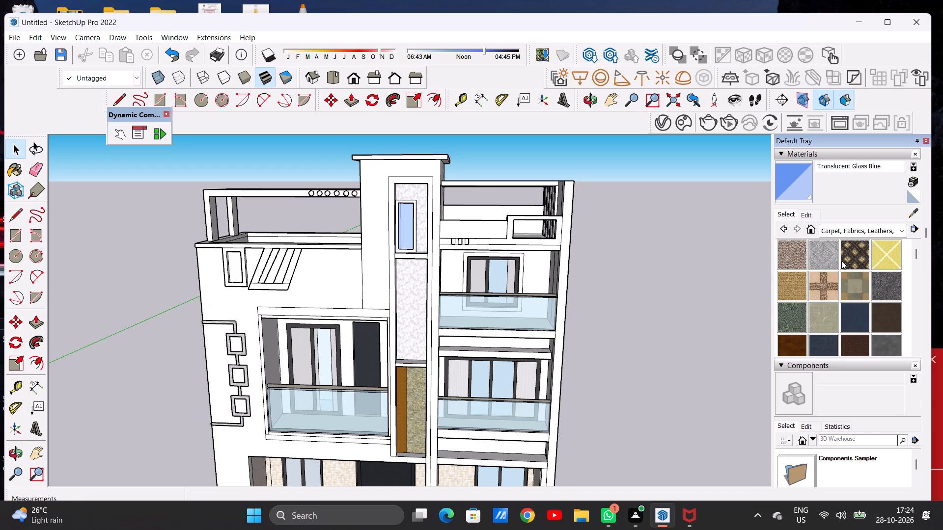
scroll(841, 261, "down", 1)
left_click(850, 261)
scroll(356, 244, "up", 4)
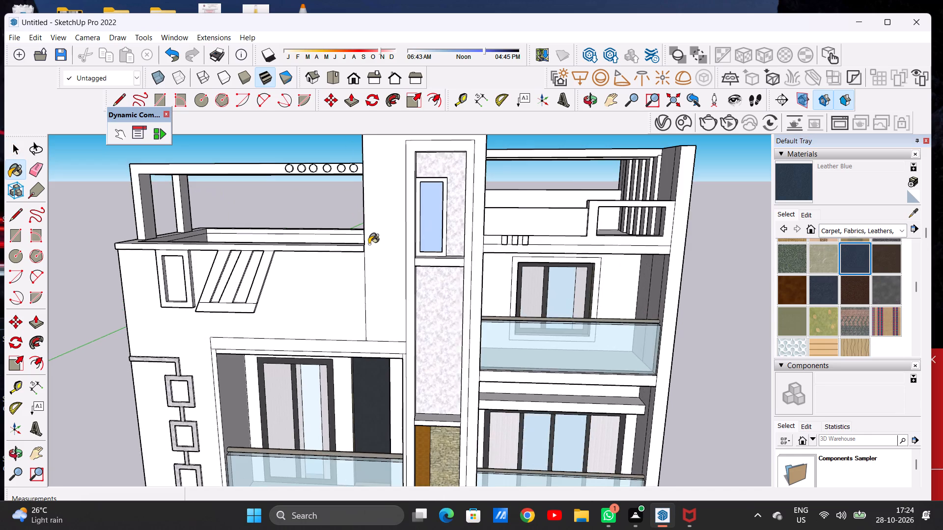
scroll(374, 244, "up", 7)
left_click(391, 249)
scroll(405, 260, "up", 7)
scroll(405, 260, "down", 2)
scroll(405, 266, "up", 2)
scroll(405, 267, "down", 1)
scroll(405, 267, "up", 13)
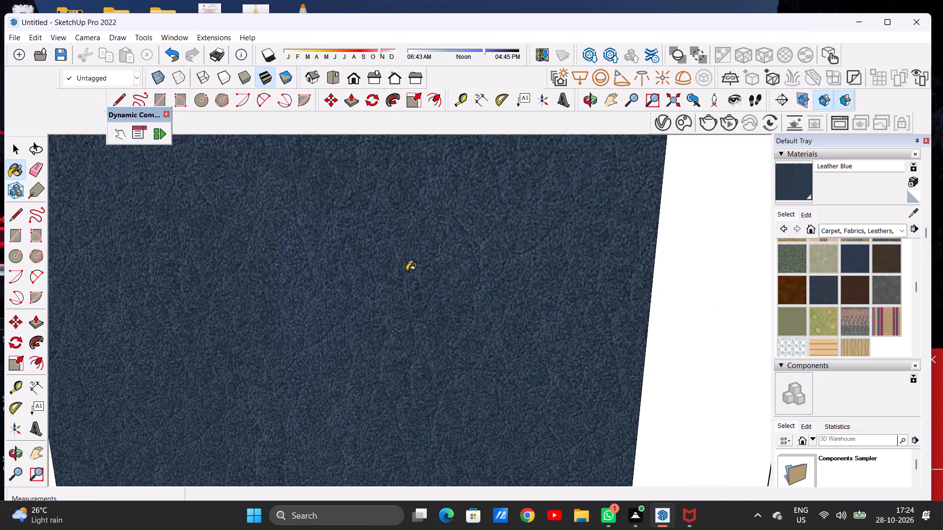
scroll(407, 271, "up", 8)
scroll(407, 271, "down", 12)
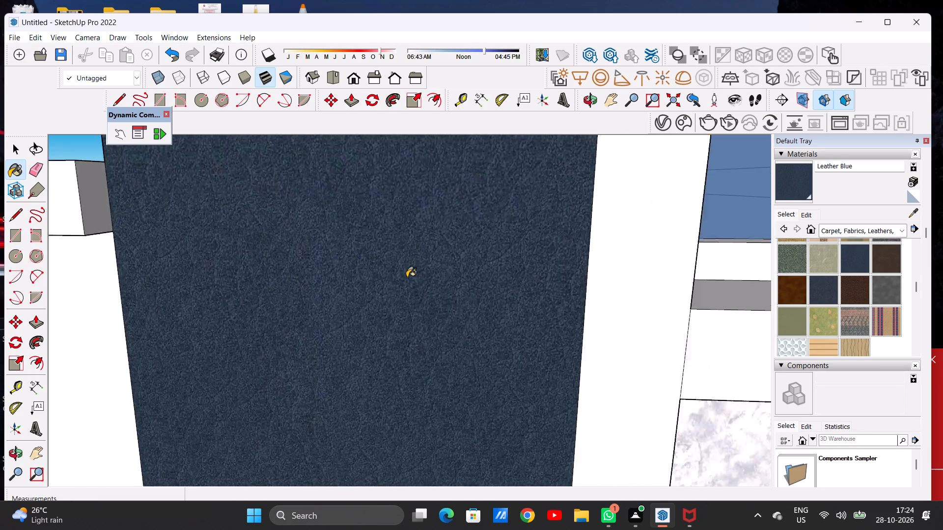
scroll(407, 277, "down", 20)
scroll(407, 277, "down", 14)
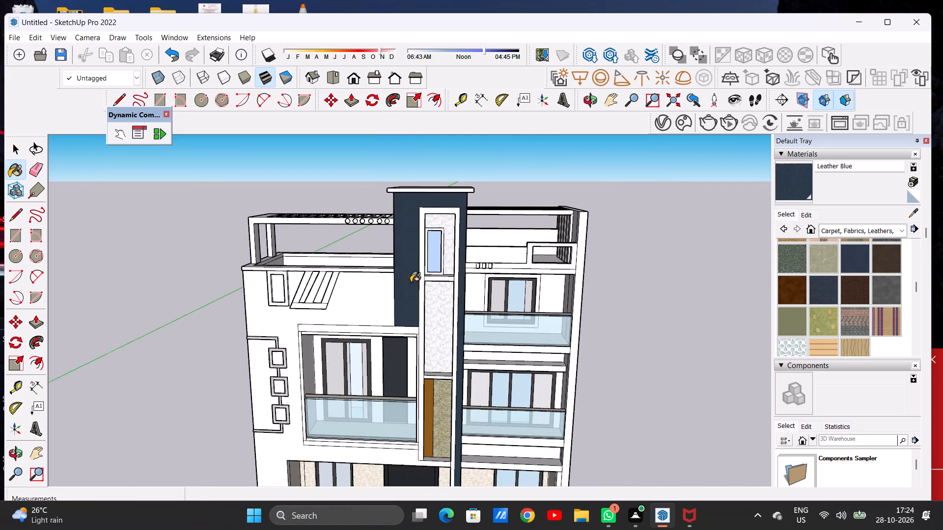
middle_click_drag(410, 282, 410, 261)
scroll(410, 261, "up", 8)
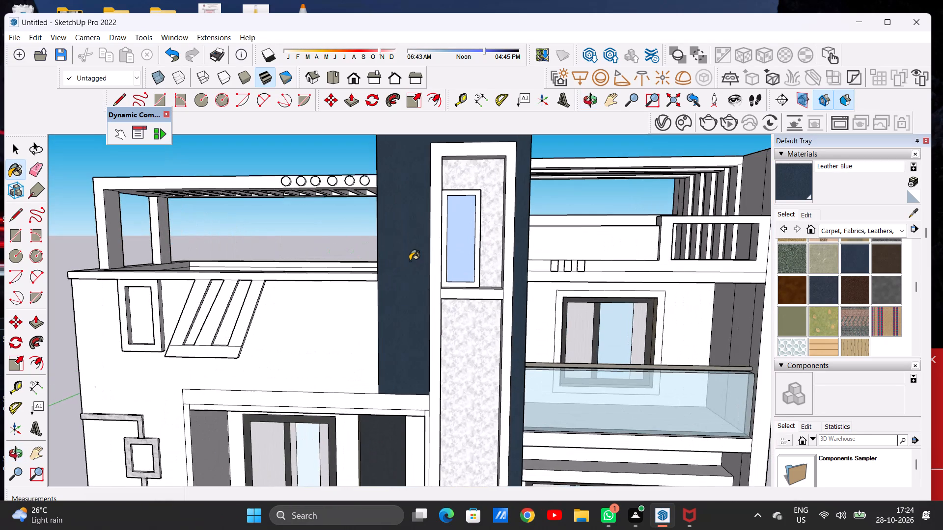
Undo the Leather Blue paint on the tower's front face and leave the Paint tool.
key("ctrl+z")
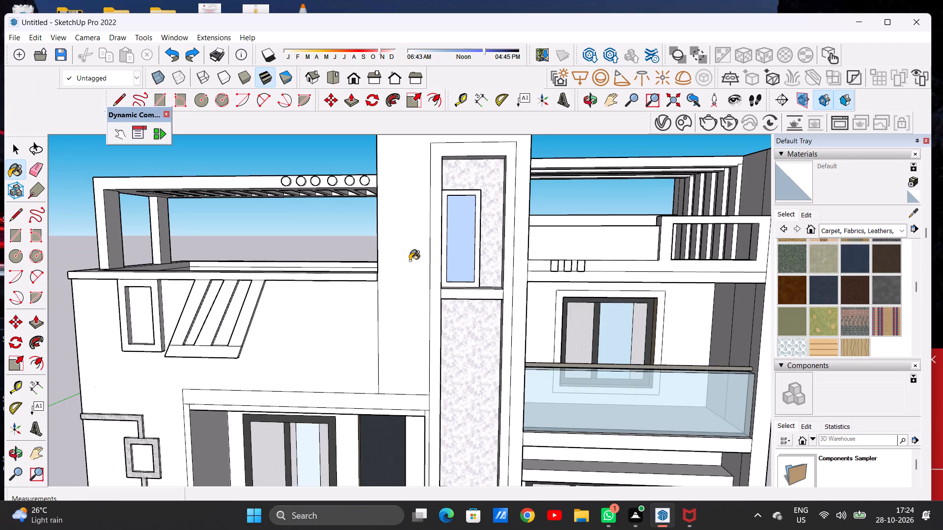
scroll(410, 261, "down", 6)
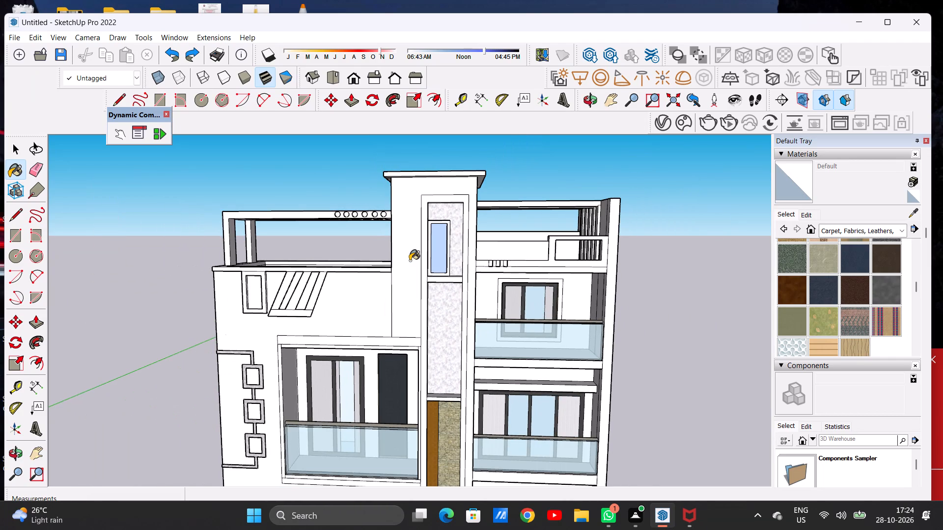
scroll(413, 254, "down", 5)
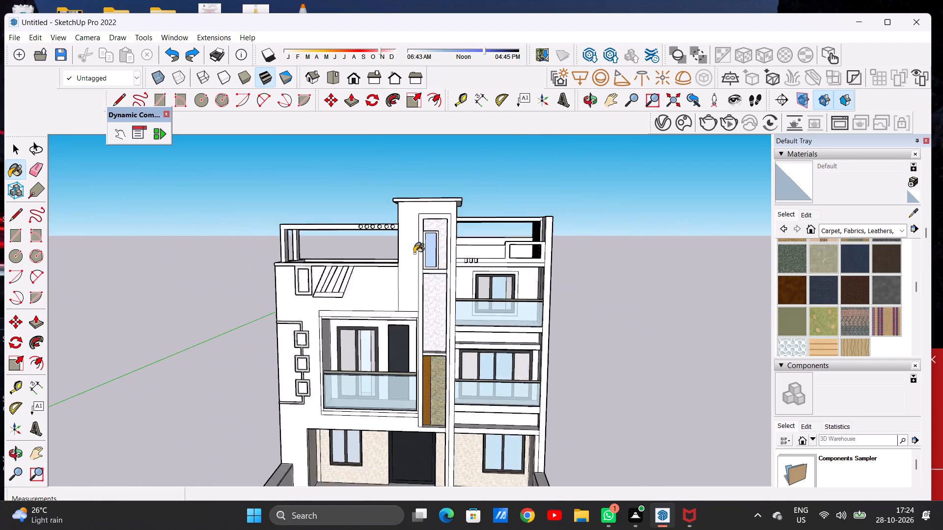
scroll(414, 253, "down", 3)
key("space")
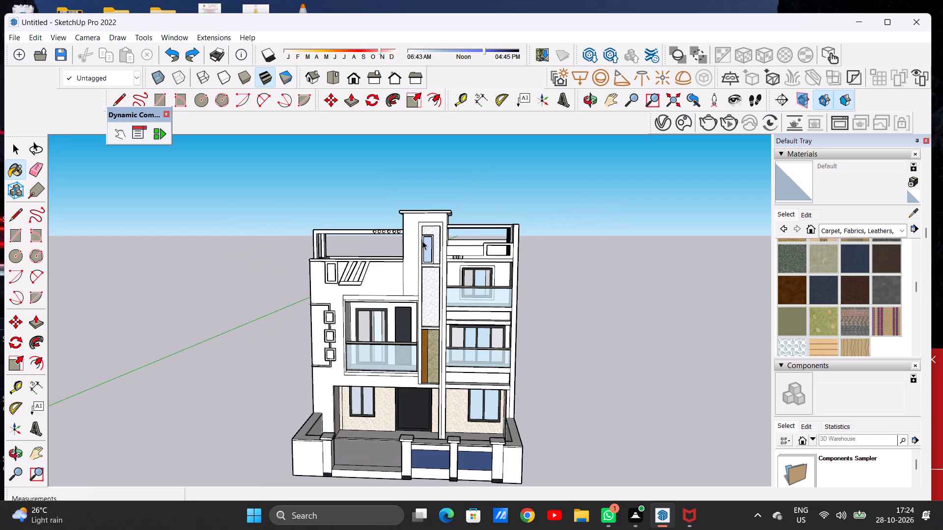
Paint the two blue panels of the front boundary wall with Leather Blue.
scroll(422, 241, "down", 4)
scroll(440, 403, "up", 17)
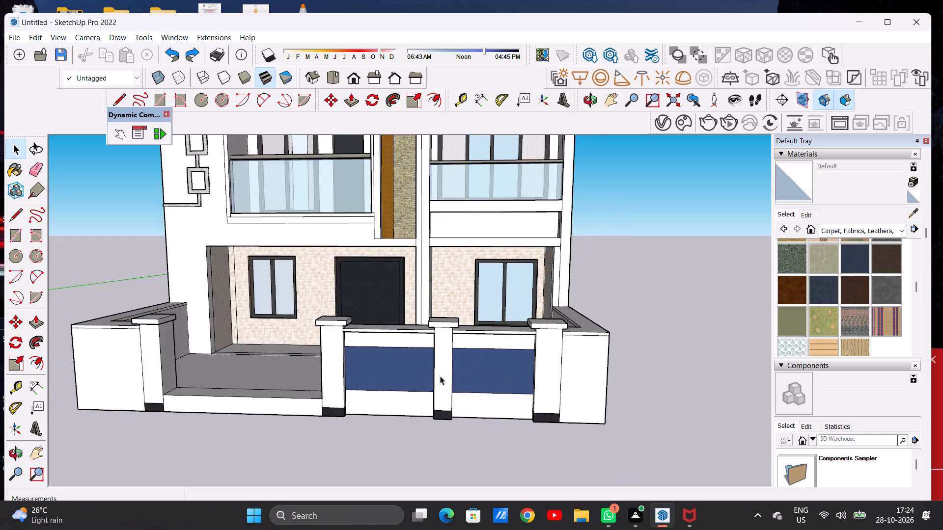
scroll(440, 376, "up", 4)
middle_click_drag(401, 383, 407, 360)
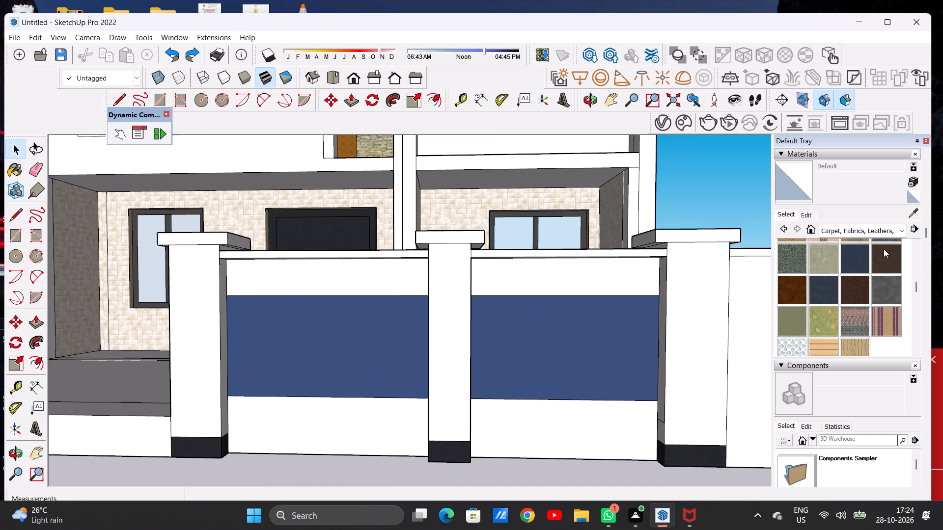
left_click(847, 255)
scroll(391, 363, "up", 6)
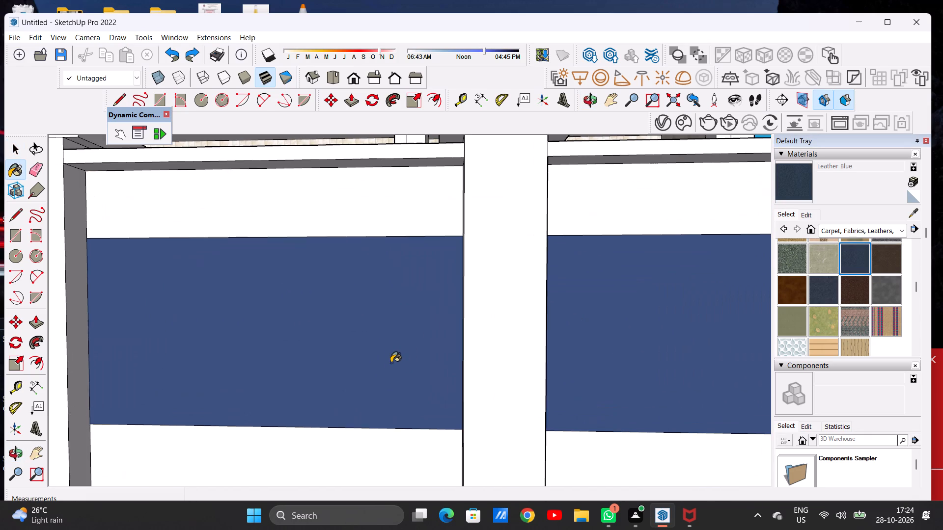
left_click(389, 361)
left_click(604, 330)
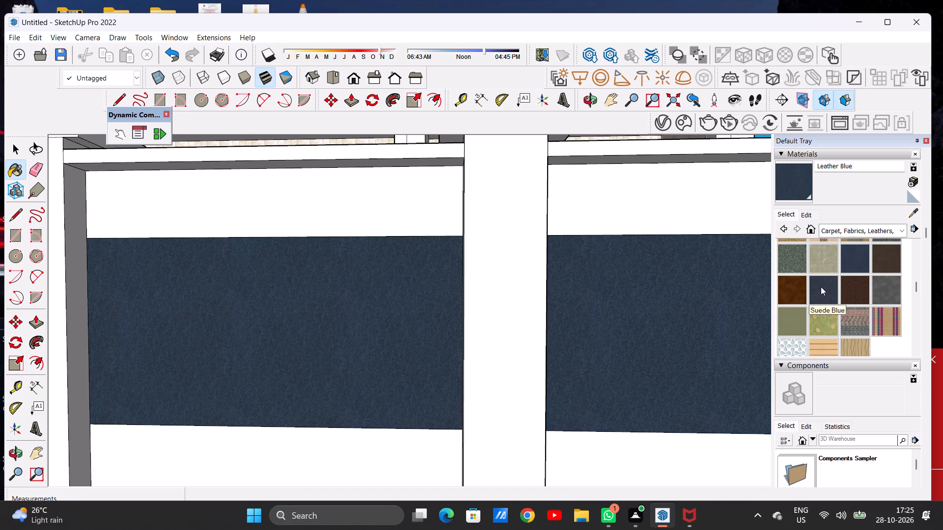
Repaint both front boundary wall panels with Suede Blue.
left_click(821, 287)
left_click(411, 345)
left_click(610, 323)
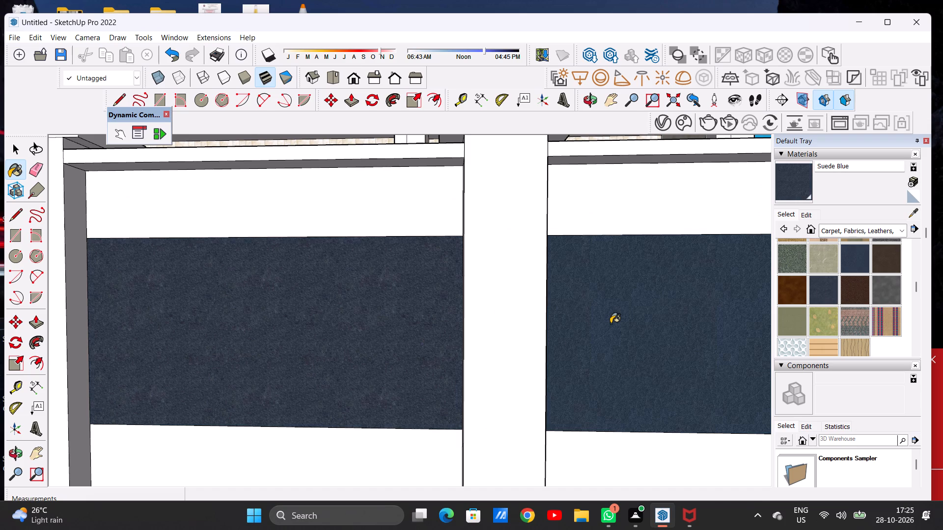
Repaint both front boundary wall panels with Leather Blue from the Carpet, Fabrics, Leathers collection.
scroll(802, 302, "down", 1)
scroll(825, 300, "up", 1)
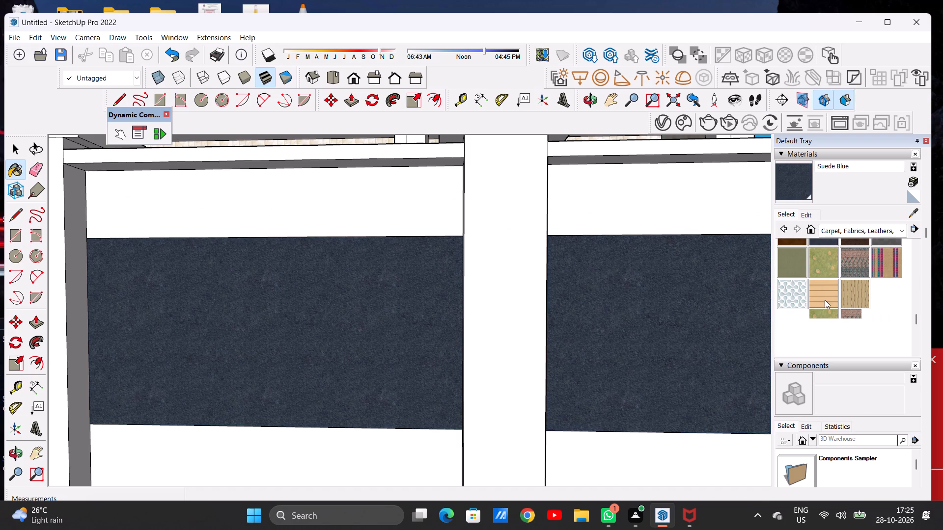
scroll(825, 300, "up", 2)
scroll(825, 300, "down", 1)
left_click(855, 306)
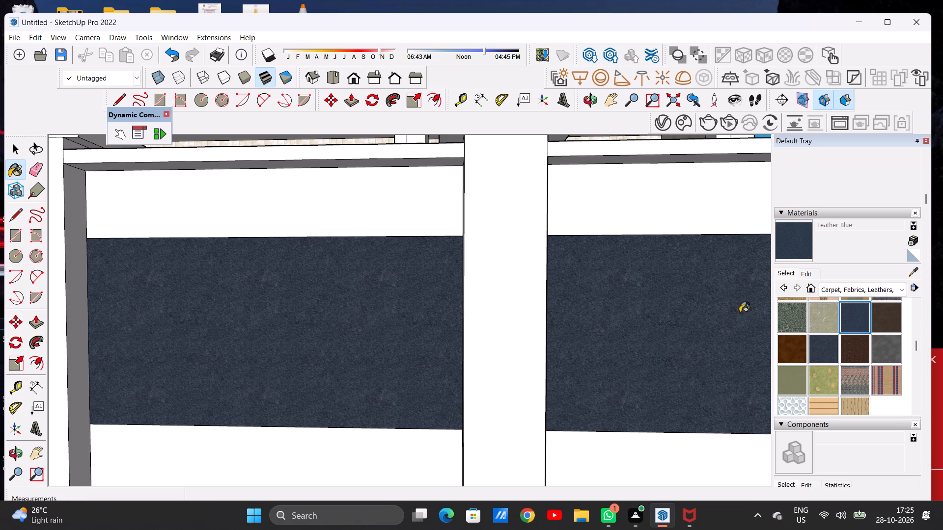
left_click(376, 324)
left_click(636, 315)
scroll(387, 346, "up", 3)
scroll(387, 346, "down", 1)
scroll(387, 346, "up", 3)
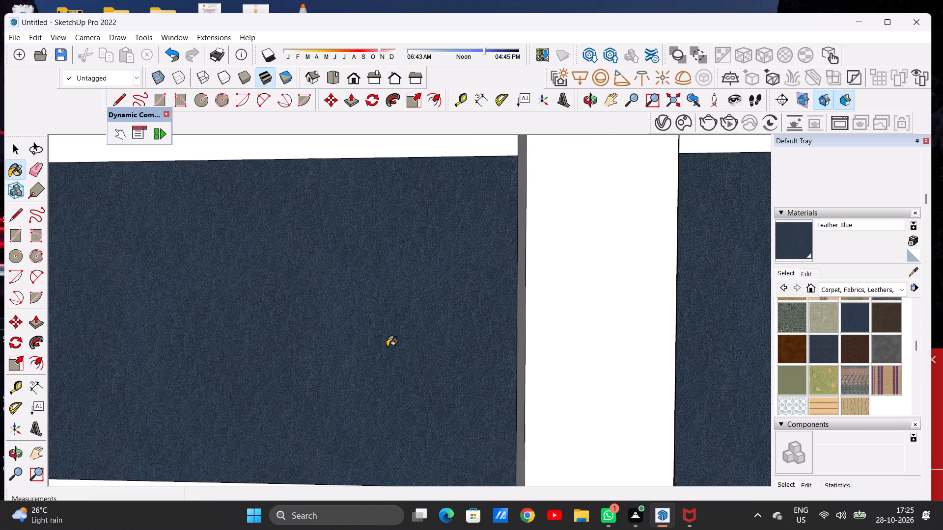
scroll(425, 337, "down", 20)
scroll(425, 337, "down", 9)
scroll(411, 334, "up", 8)
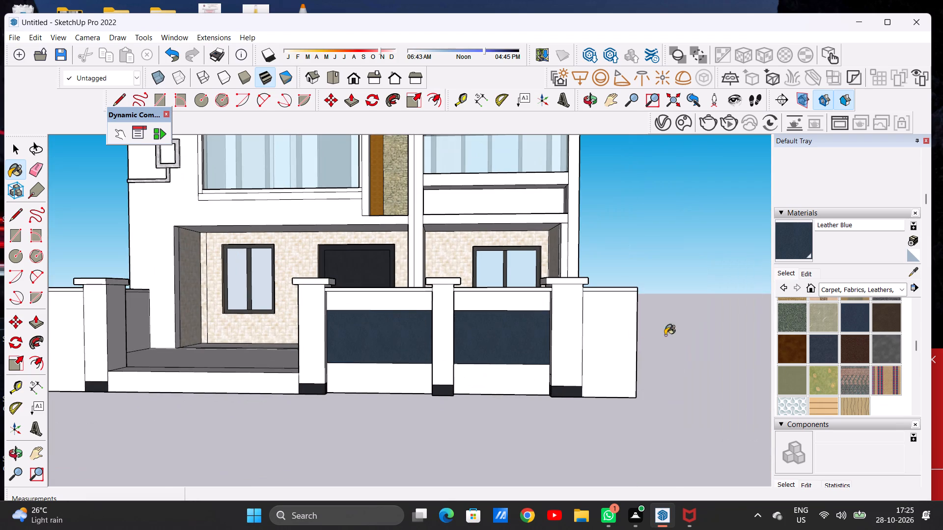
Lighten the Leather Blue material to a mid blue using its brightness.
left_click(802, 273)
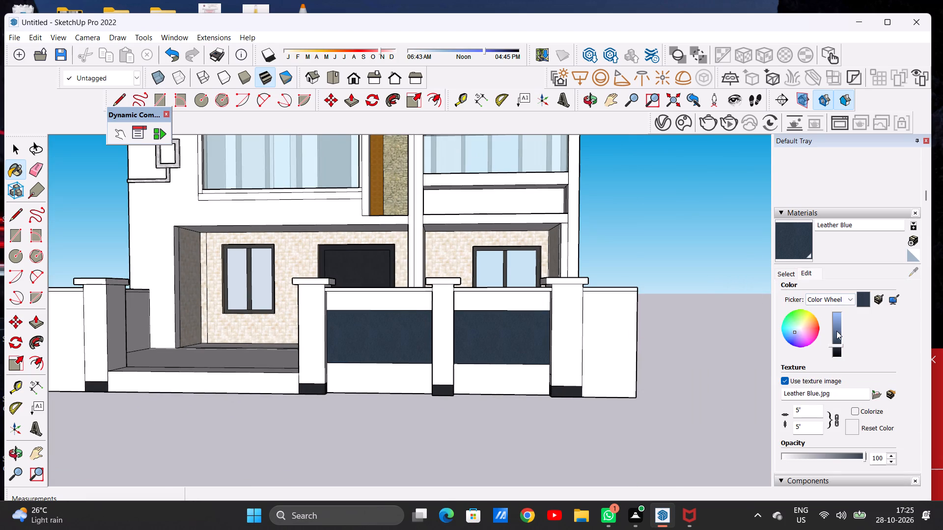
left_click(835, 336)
Examine the boundary wall panels' blue texture close up and against the house front.
scroll(400, 346, "down", 4)
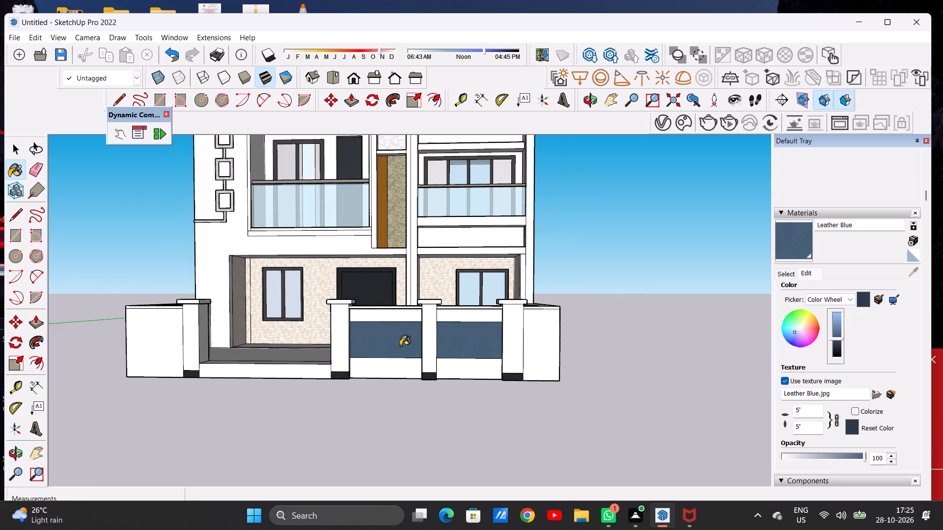
scroll(399, 353, "down", 4)
scroll(389, 341, "up", 18)
scroll(418, 351, "down", 1)
scroll(418, 351, "up", 5)
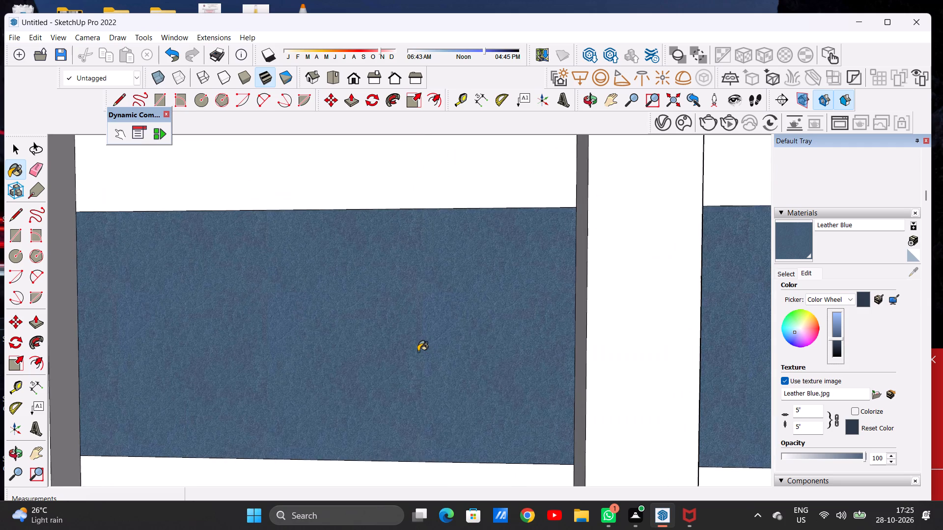
scroll(422, 351, "down", 7)
scroll(416, 344, "up", 15)
scroll(418, 353, "down", 6)
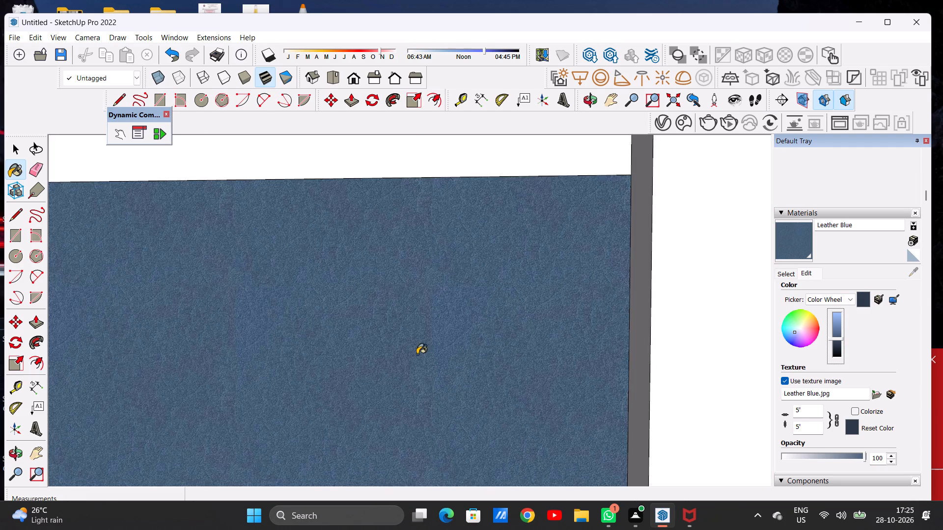
scroll(417, 354, "down", 6)
scroll(416, 360, "up", 1)
scroll(416, 360, "down", 12)
scroll(420, 351, "up", 20)
scroll(420, 351, "up", 7)
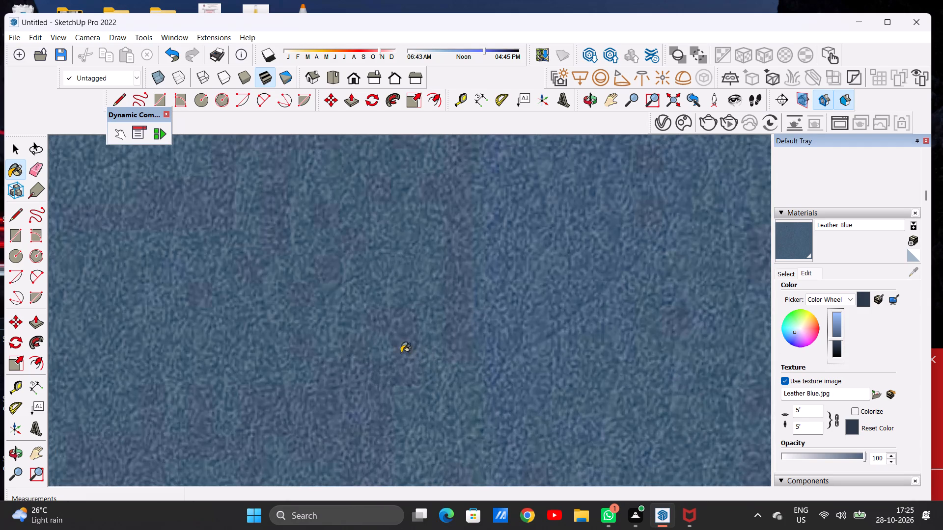
scroll(372, 342, "down", 20)
scroll(372, 342, "down", 7)
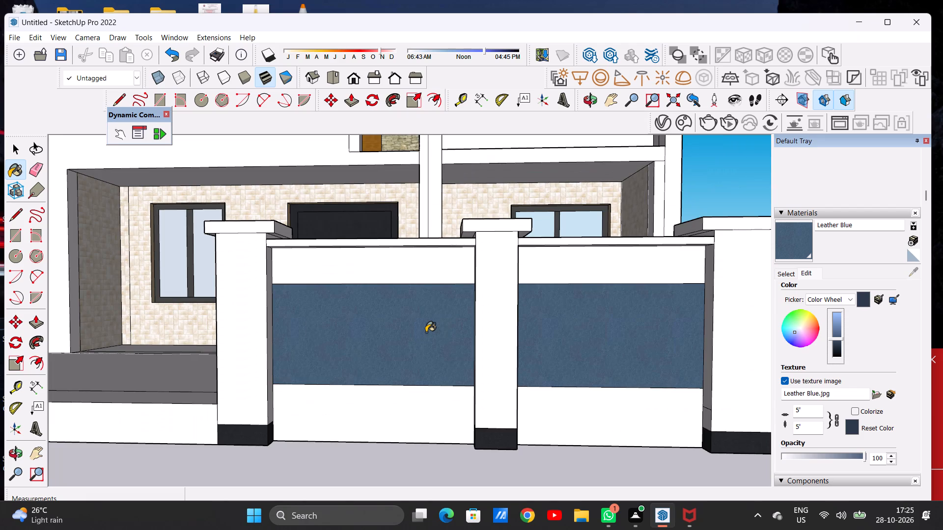
scroll(415, 323, "down", 7)
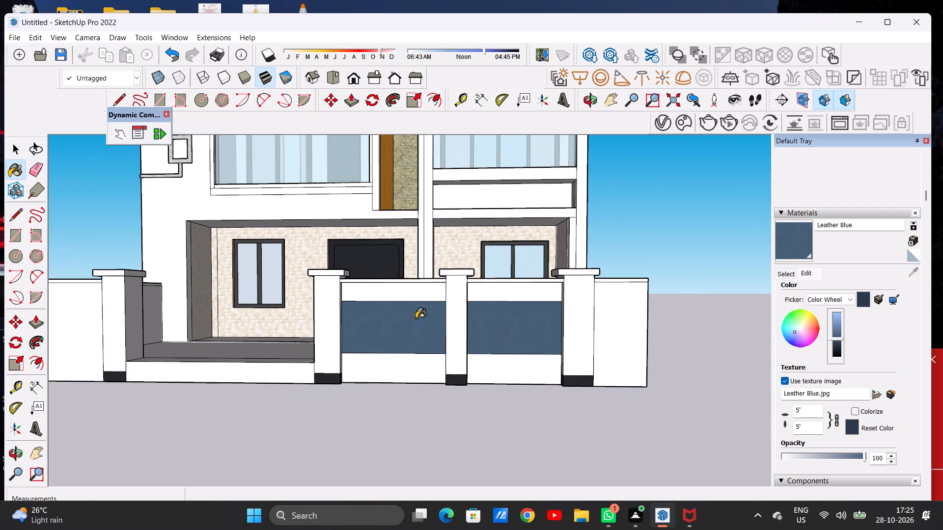
scroll(394, 338, "down", 5)
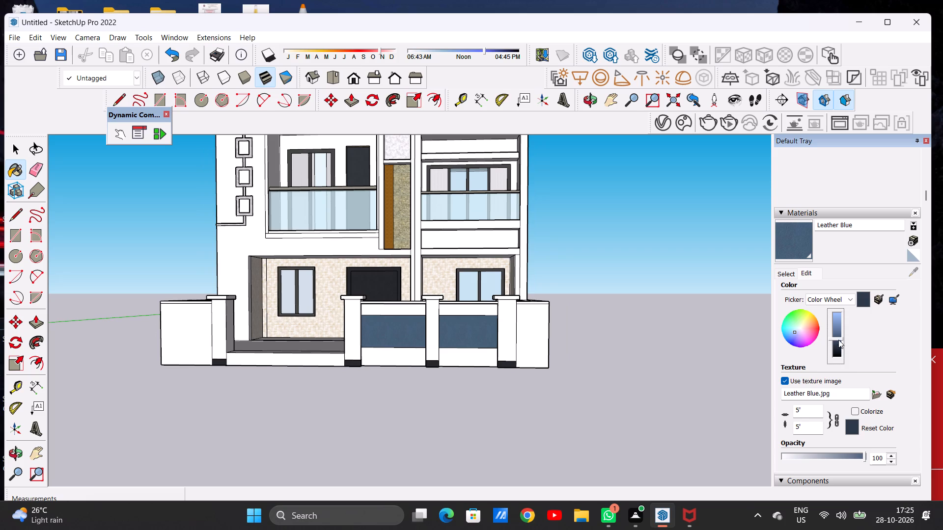
Adjust the Leather Blue material's brightness to a moderately dark blue, between its original shade and the lightened one.
left_click(839, 342)
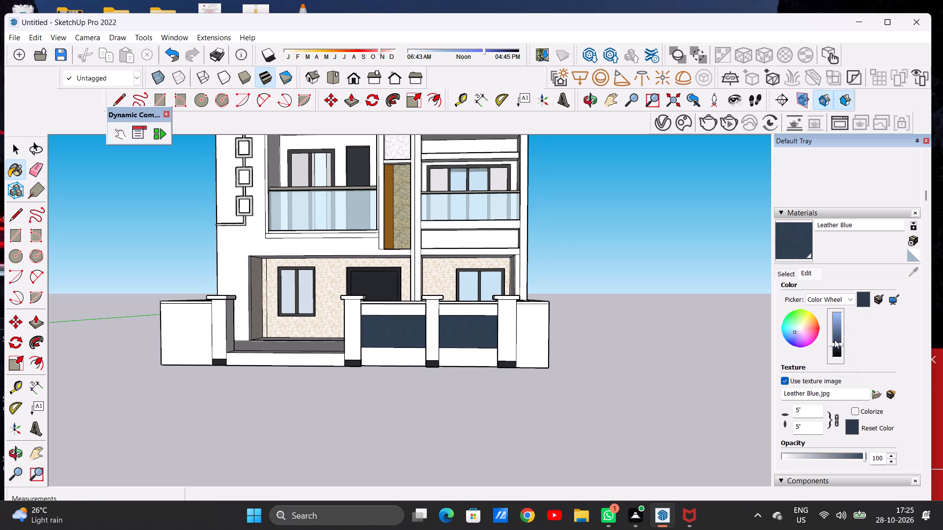
left_click(834, 339)
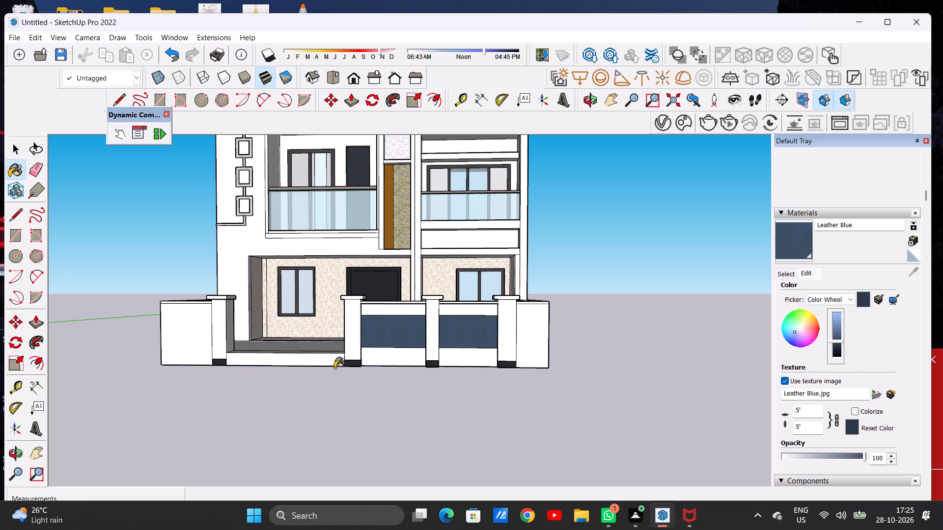
scroll(380, 375, "down", 9)
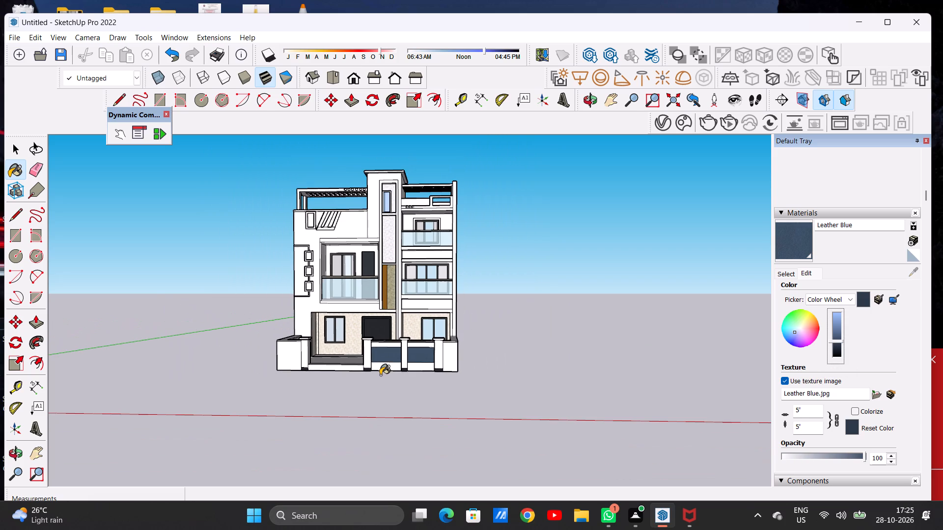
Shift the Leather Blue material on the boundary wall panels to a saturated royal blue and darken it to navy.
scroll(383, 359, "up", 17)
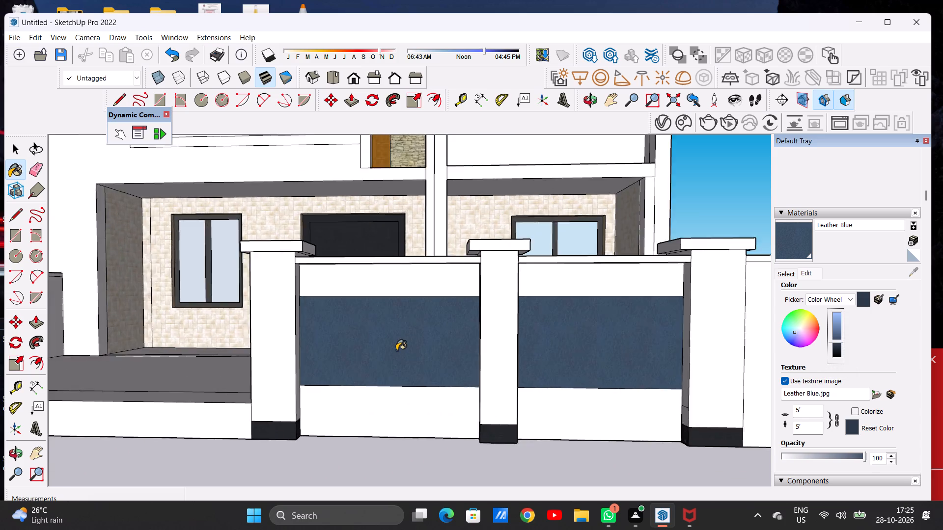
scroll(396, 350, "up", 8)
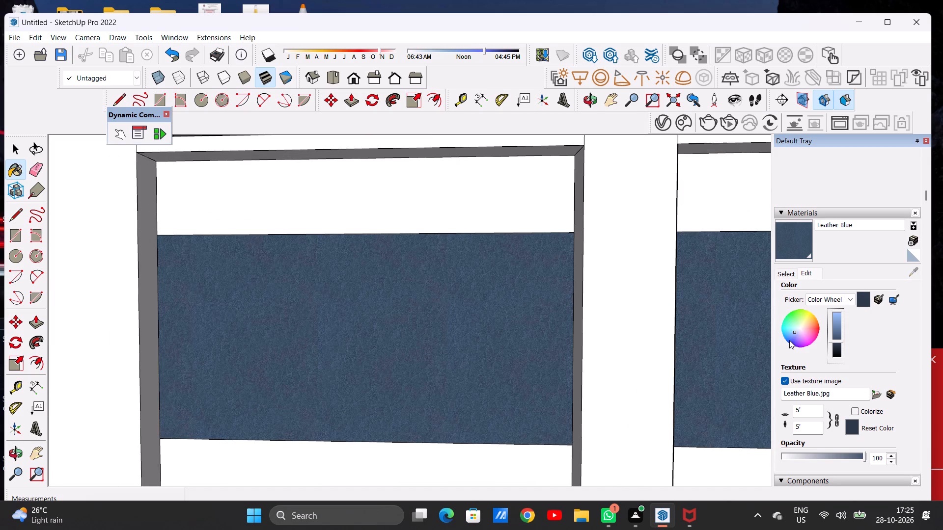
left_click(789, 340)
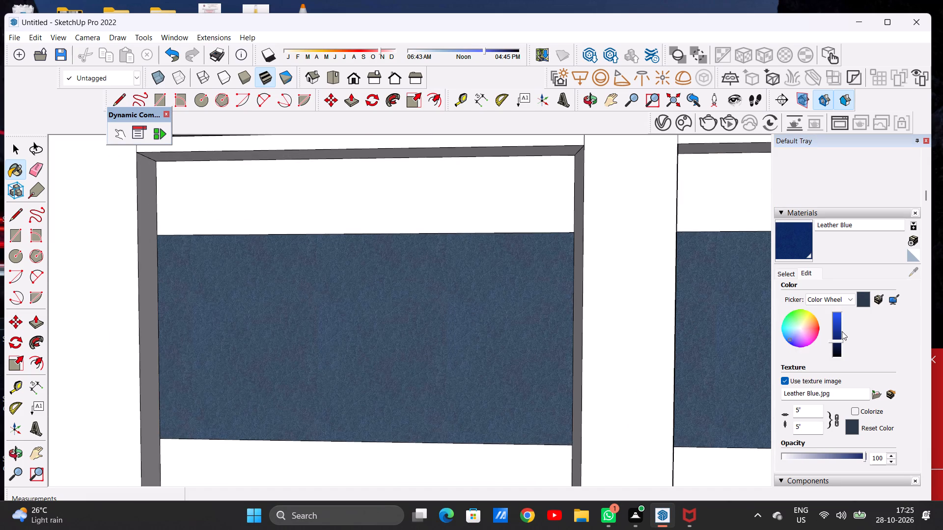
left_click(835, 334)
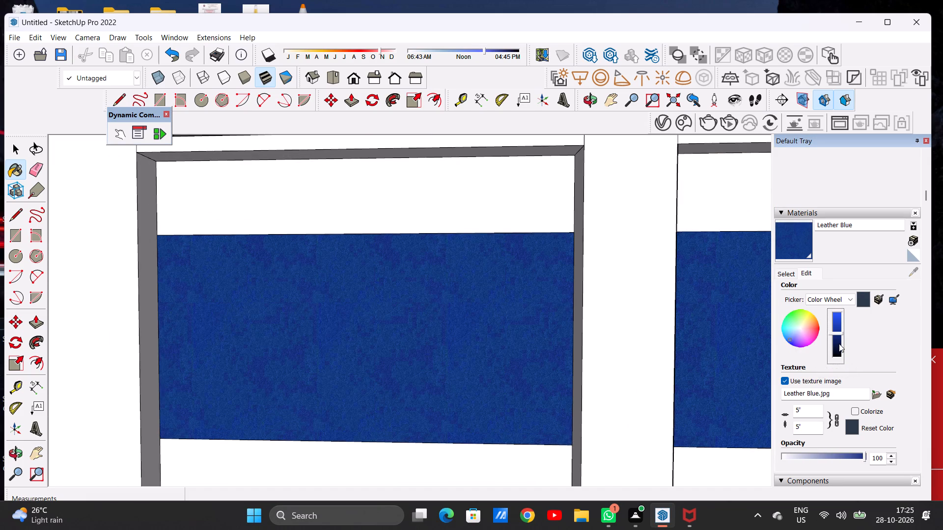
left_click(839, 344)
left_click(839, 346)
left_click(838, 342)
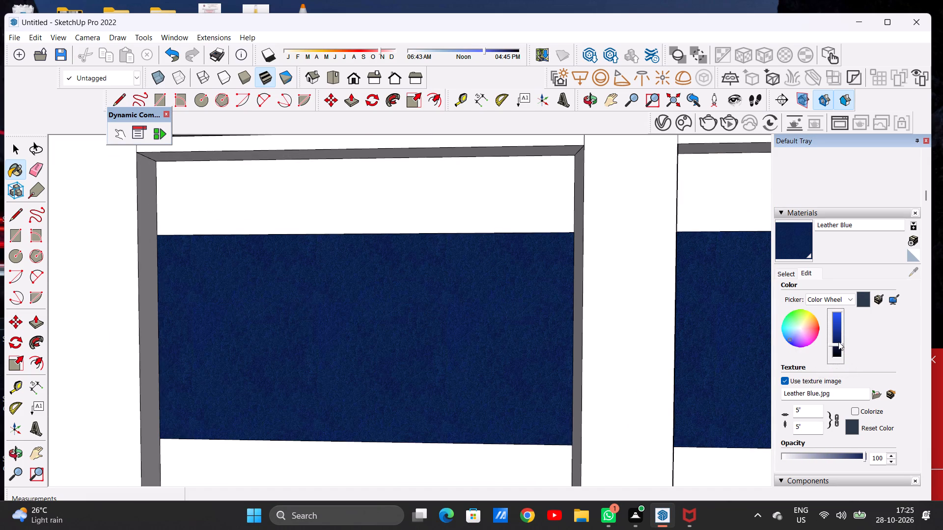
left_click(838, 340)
Examine the recoloured boundary wall panels against the house front from near and far.
scroll(302, 344, "down", 12)
scroll(399, 330, "up", 1)
scroll(402, 330, "down", 5)
scroll(444, 329, "up", 1)
scroll(469, 330, "down", 4)
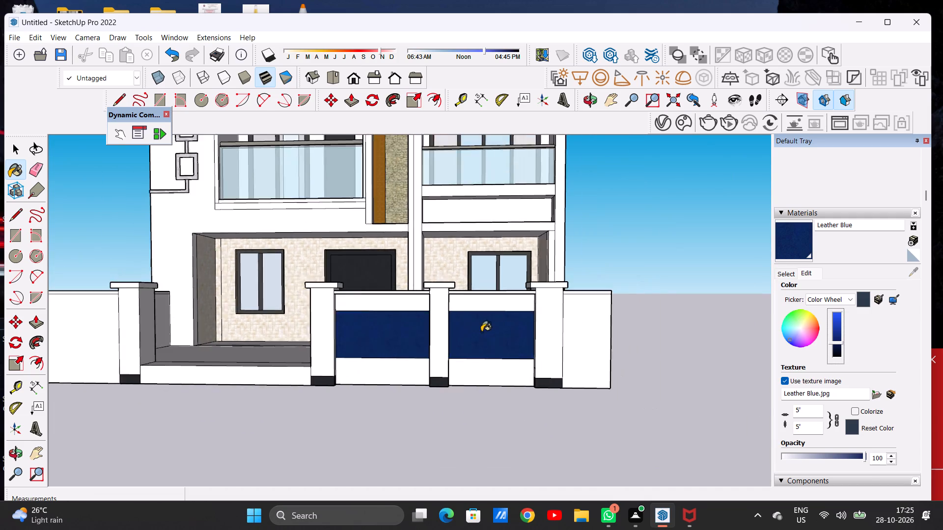
scroll(481, 332, "down", 10)
scroll(460, 327, "up", 11)
scroll(460, 322, "down", 1)
scroll(461, 322, "up", 5)
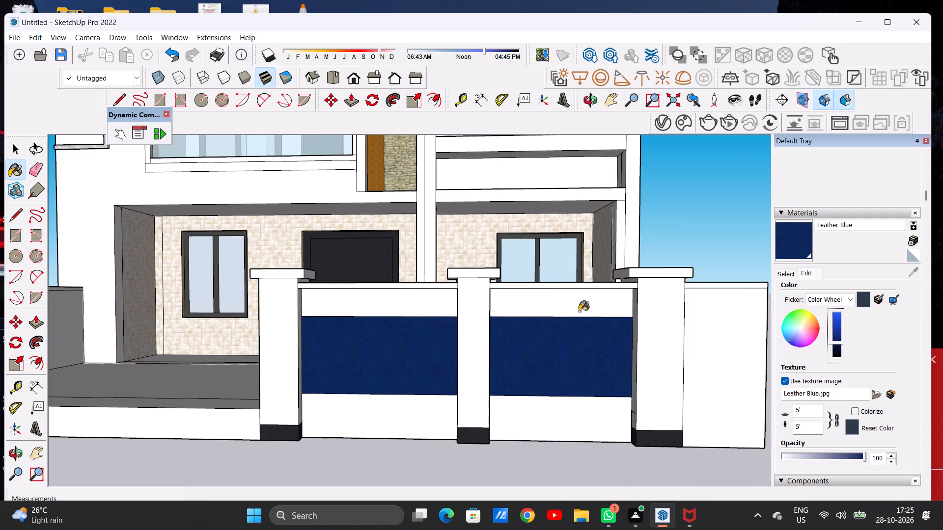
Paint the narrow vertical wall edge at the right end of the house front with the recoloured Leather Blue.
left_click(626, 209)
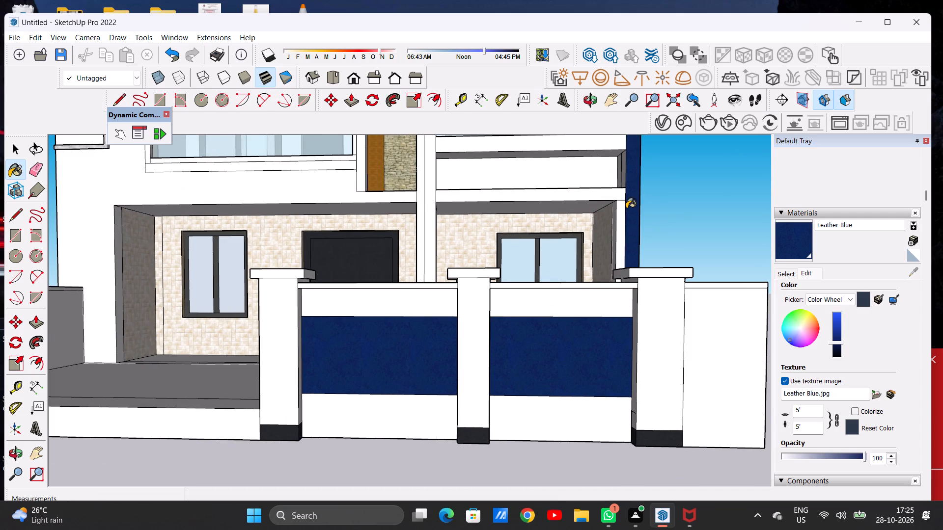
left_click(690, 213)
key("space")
Undo the wall edge paint, the Leather Blue colour edits and the panels' Leather Blue repaint, back to the earlier plain blue.
key("ctrl+z")
key("ctrl+z")
key("ctrl+z")
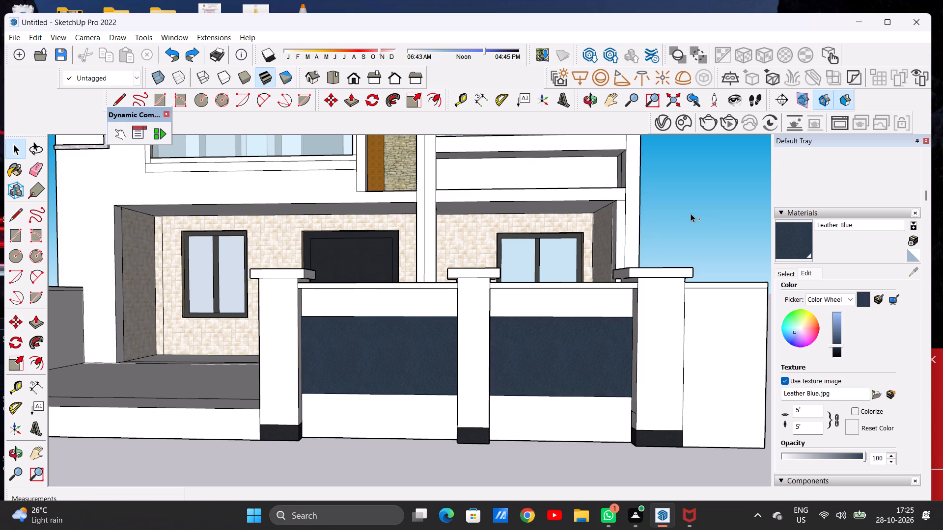
key("ctrl+z")
key("ctrl+z")
key("ctrl+z")
key("ctrl+z")
key("ctrl+z")
key("ctrl+z")
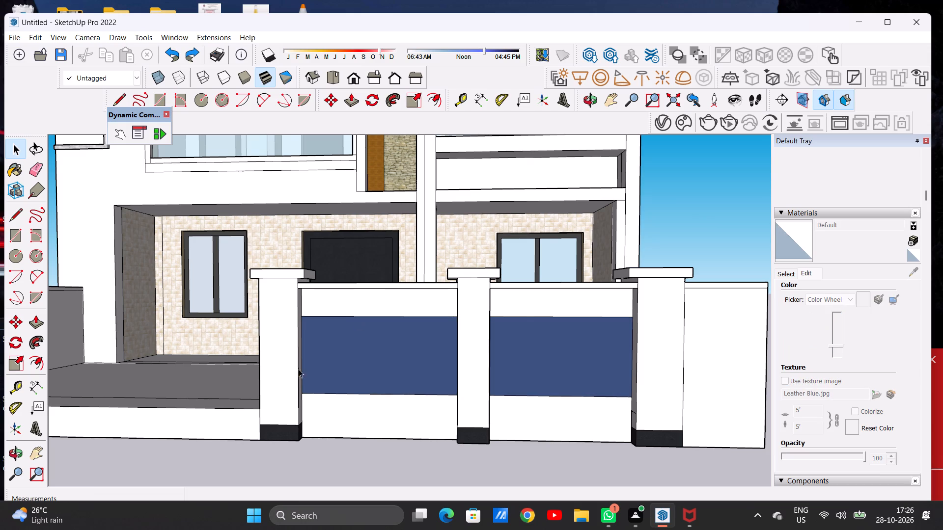
Examine the plain blue boundary wall panels close up and against the whole front elevation.
scroll(301, 371, "down", 1)
scroll(301, 371, "up", 1)
scroll(308, 369, "down", 7)
scroll(396, 349, "up", 1)
scroll(397, 349, "down", 11)
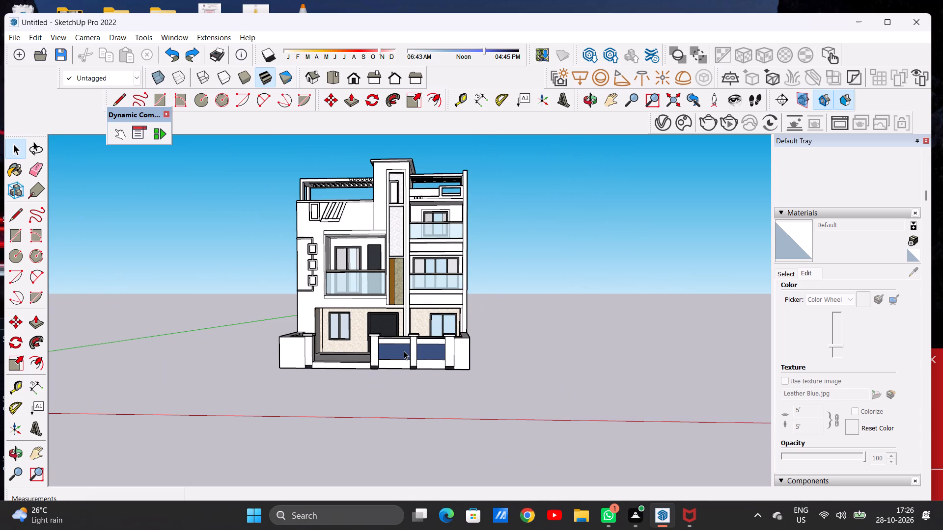
scroll(404, 351, "up", 6)
scroll(404, 351, "down", 6)
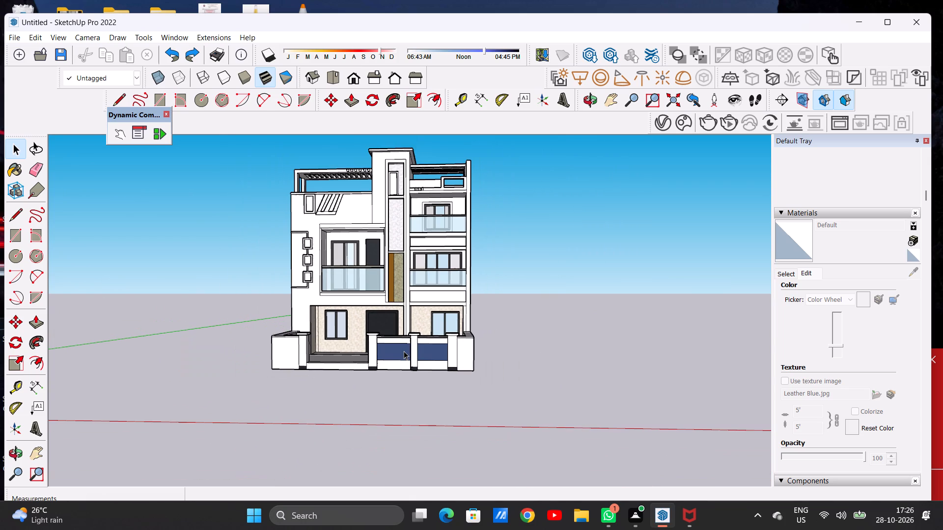
scroll(403, 345, "up", 16)
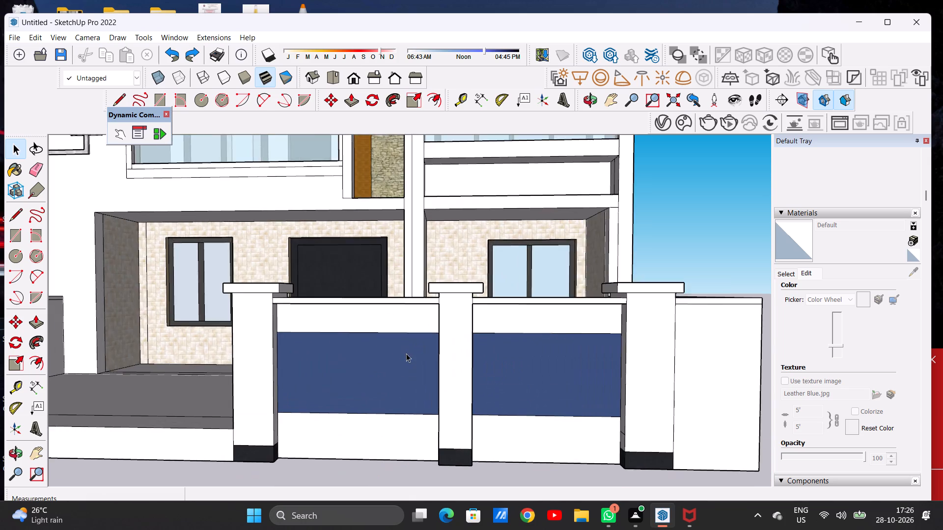
scroll(406, 353, "up", 20)
scroll(406, 353, "up", 3)
scroll(405, 331, "down", 17)
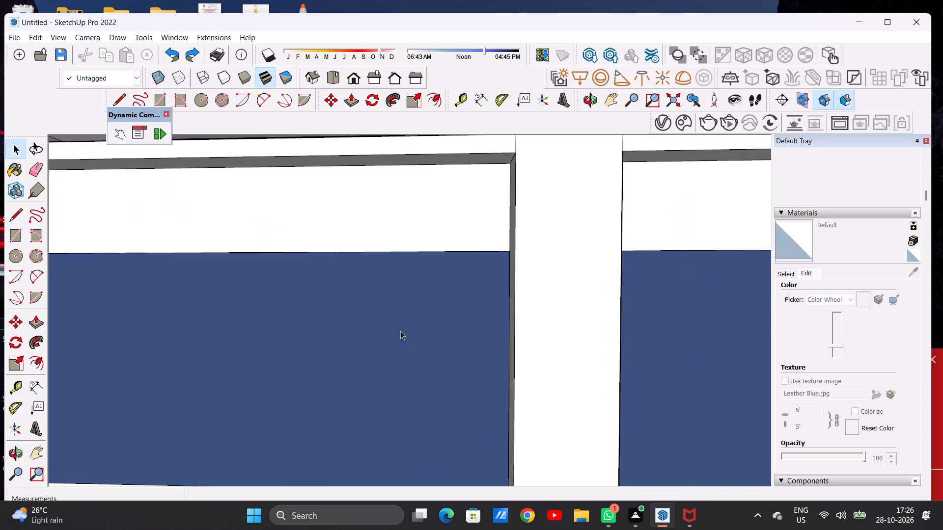
scroll(400, 331, "down", 14)
scroll(403, 332, "up", 4)
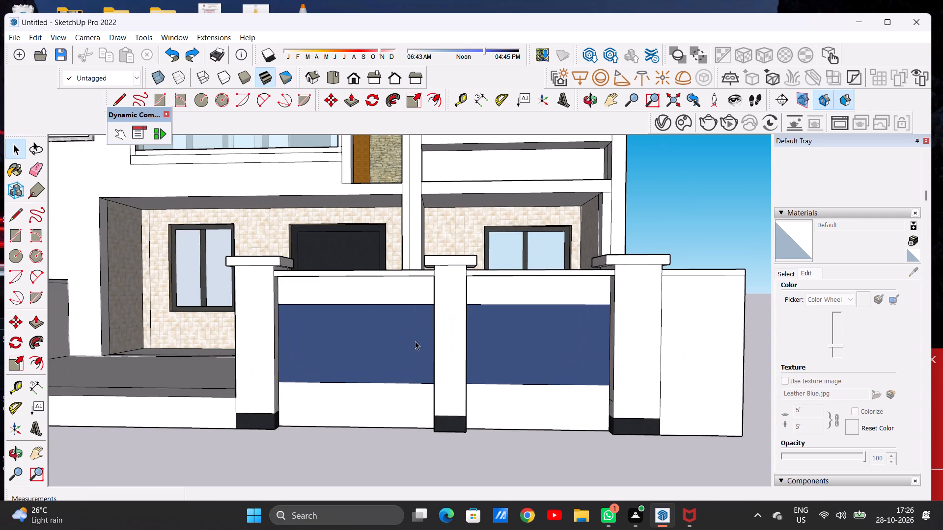
scroll(370, 366, "down", 8)
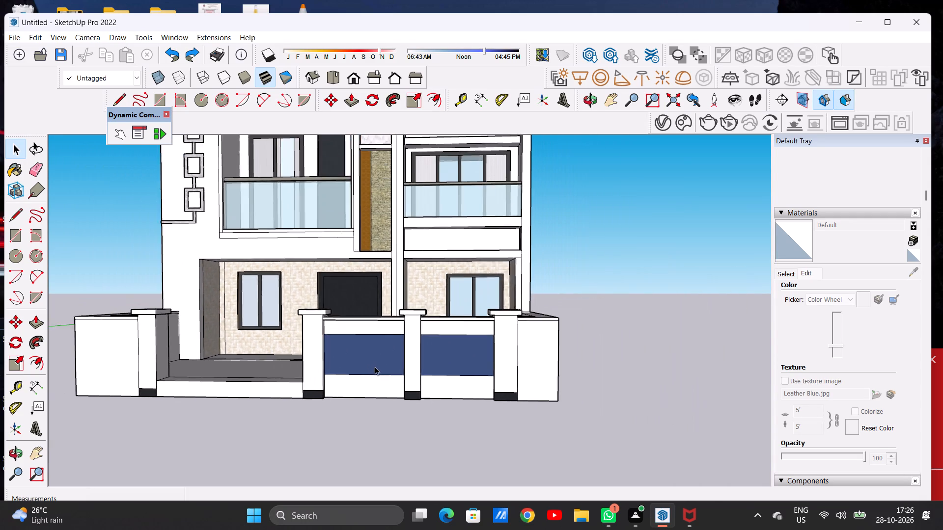
scroll(375, 367, "down", 5)
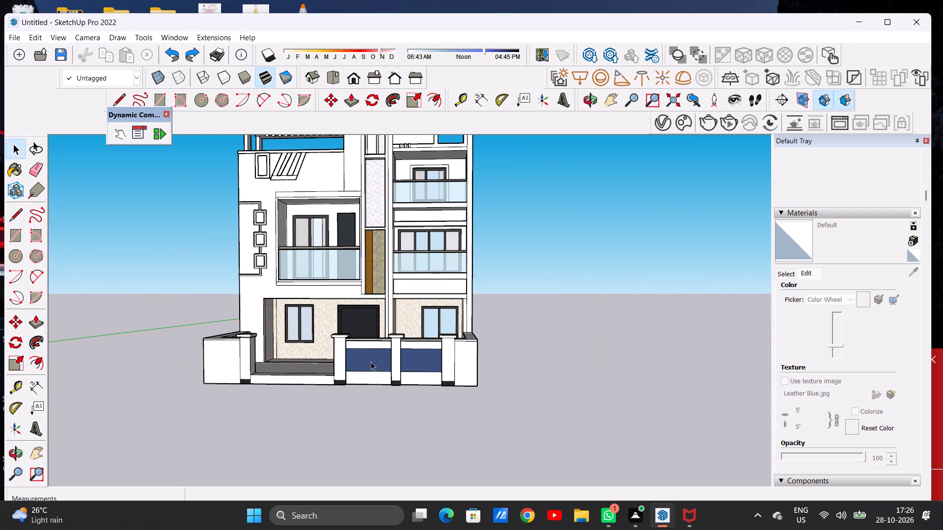
scroll(371, 366, "down", 7)
Paint the tower's front face around the marble recess with Leather Blue from the Carpet, Fabrics, Leathers collection.
scroll(388, 212, "up", 12)
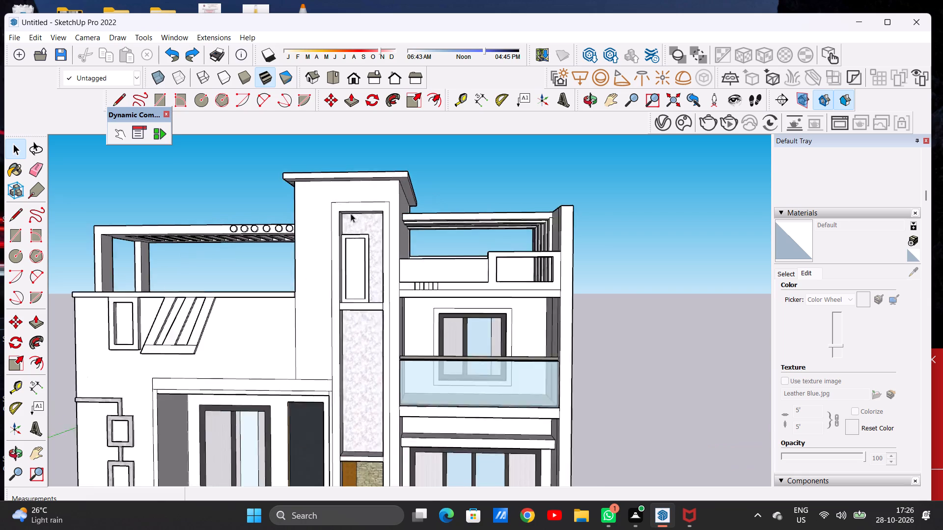
scroll(351, 213, "up", 3)
scroll(323, 244, "up", 5)
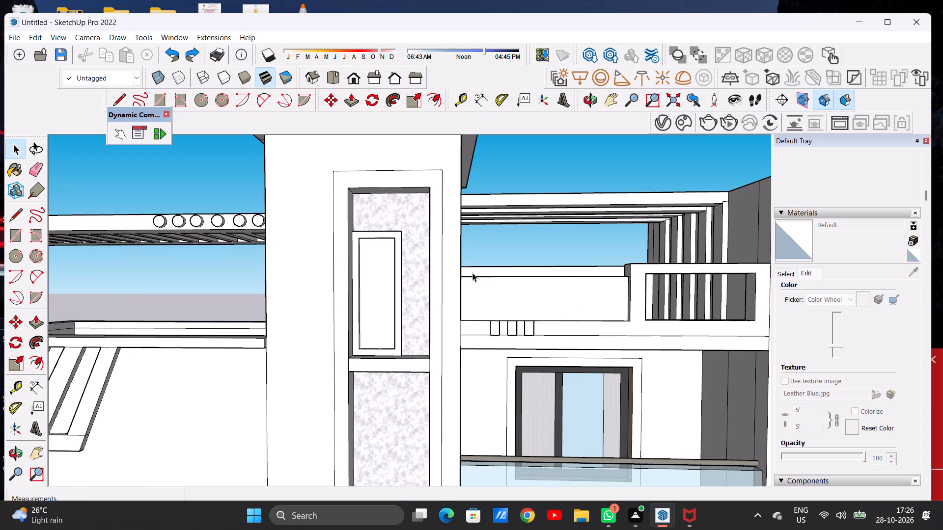
left_click(784, 276)
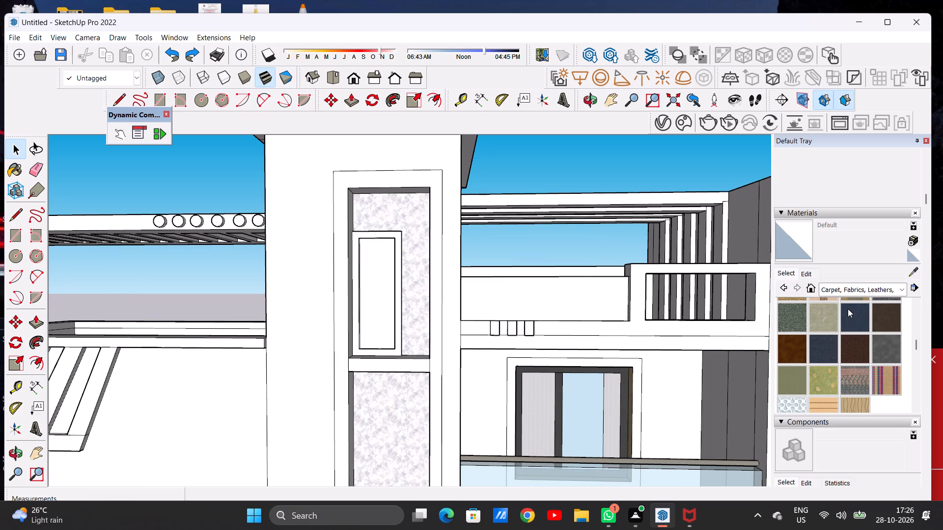
left_click(848, 309)
left_click(313, 256)
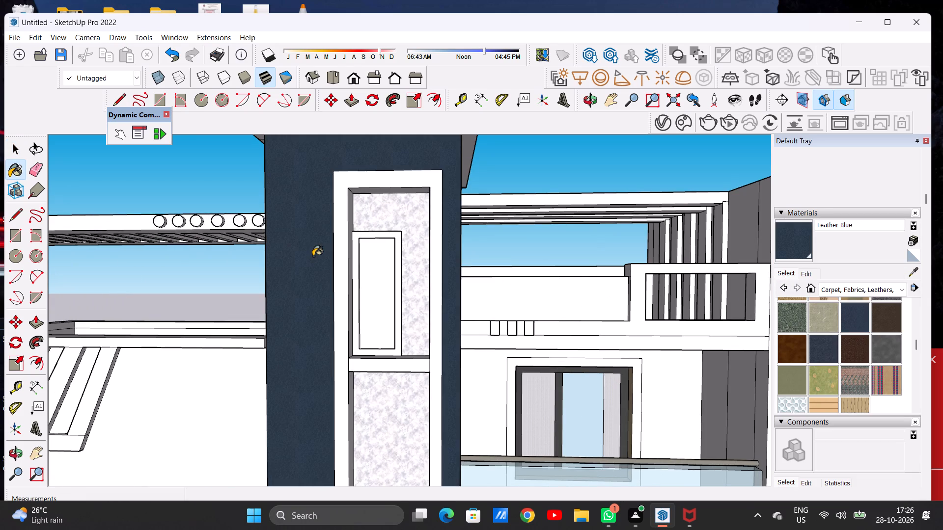
Examine the tower's Leather Blue texture close up and against the whole front elevation.
scroll(297, 268, "up", 17)
scroll(296, 286, "down", 1)
scroll(296, 286, "up", 7)
scroll(334, 279, "down", 2)
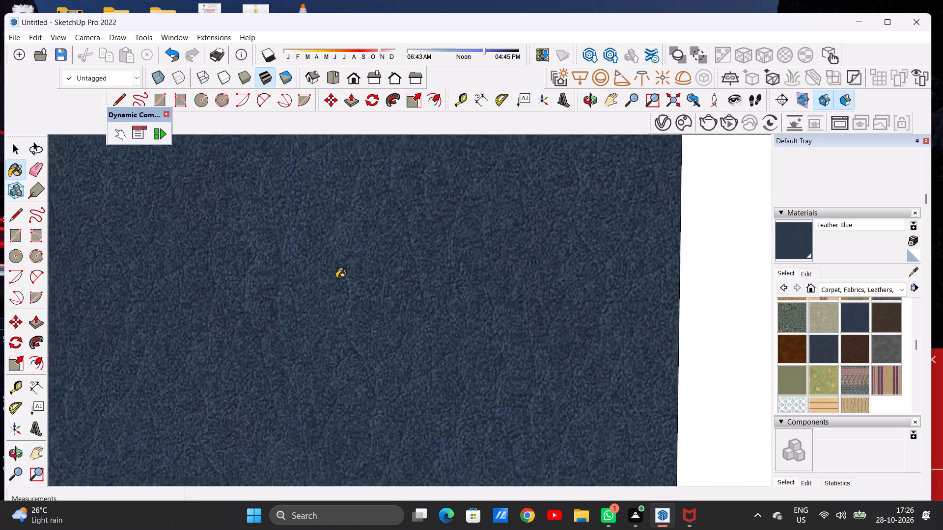
scroll(336, 278, "down", 9)
scroll(353, 278, "up", 1)
scroll(354, 278, "down", 20)
scroll(401, 274, "up", 1)
scroll(414, 267, "down", 15)
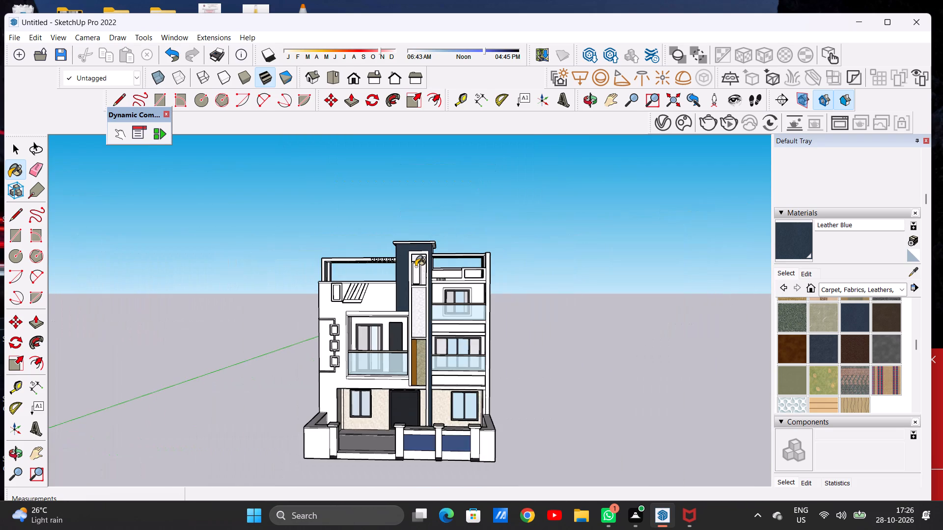
scroll(409, 414, "up", 9)
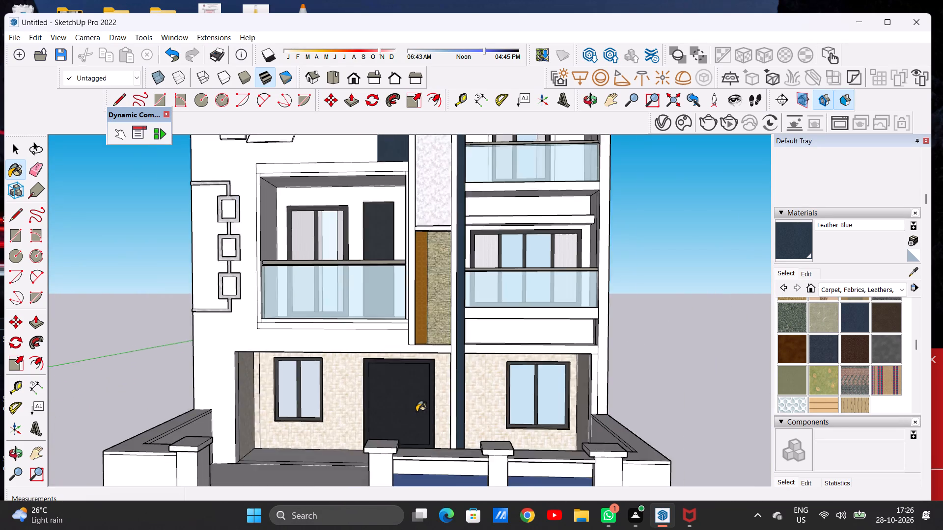
scroll(416, 412, "up", 15)
scroll(424, 392, "down", 16)
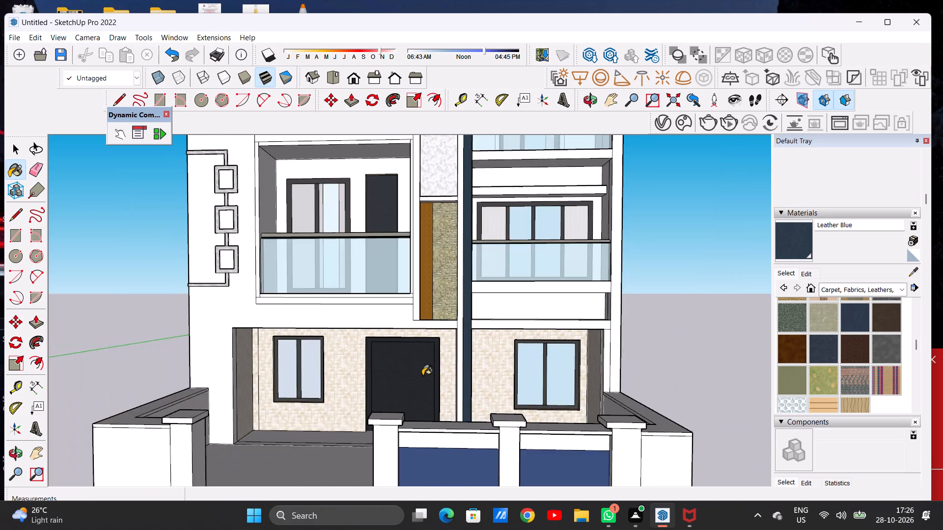
scroll(422, 375, "down", 4)
scroll(428, 251, "down", 8)
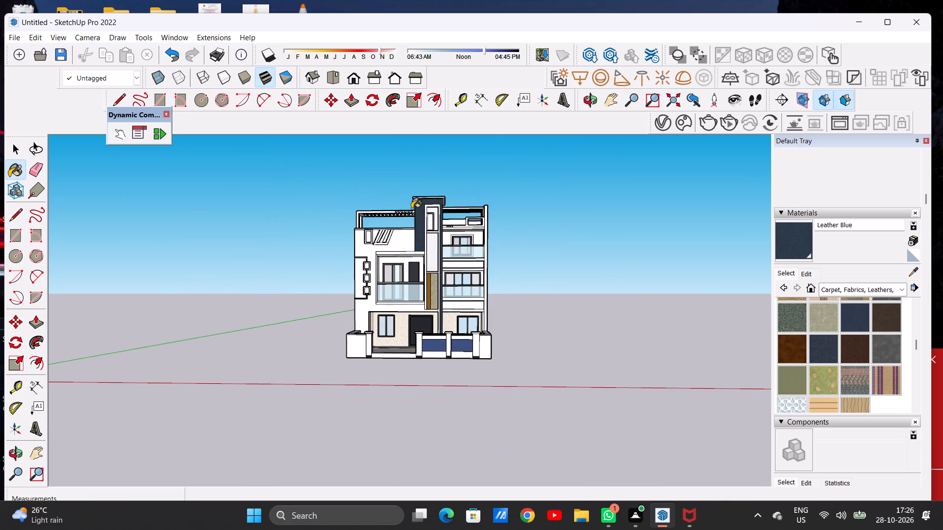
Lighten the tower's Leather Blue material slightly using its brightness.
scroll(412, 209, "up", 11)
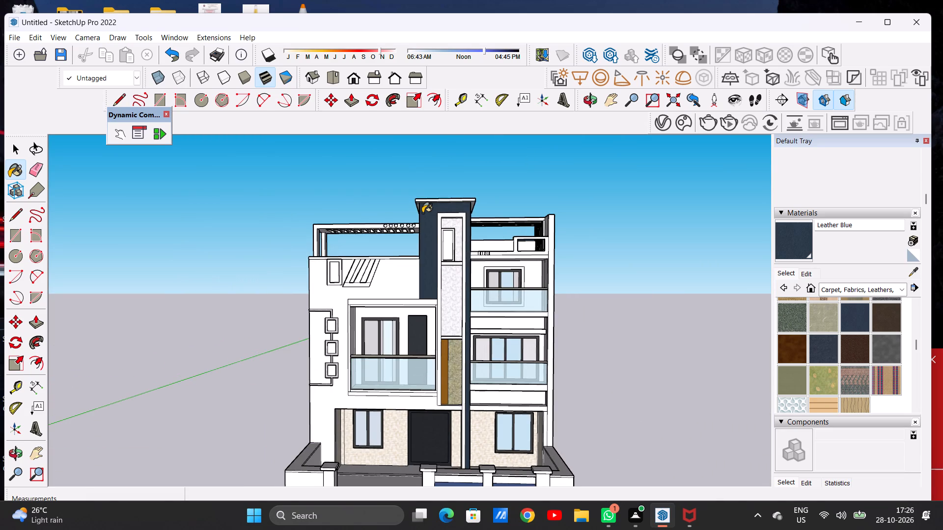
scroll(425, 239, "up", 7)
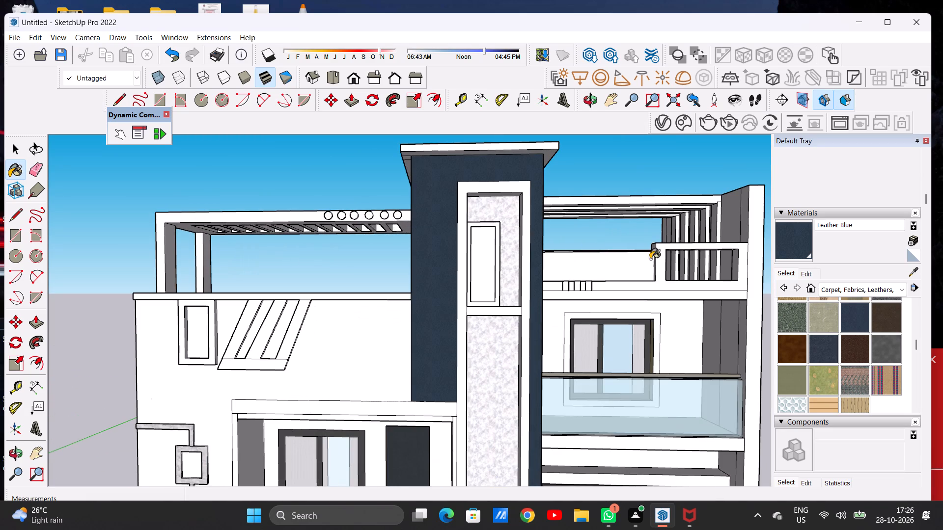
left_click(805, 272)
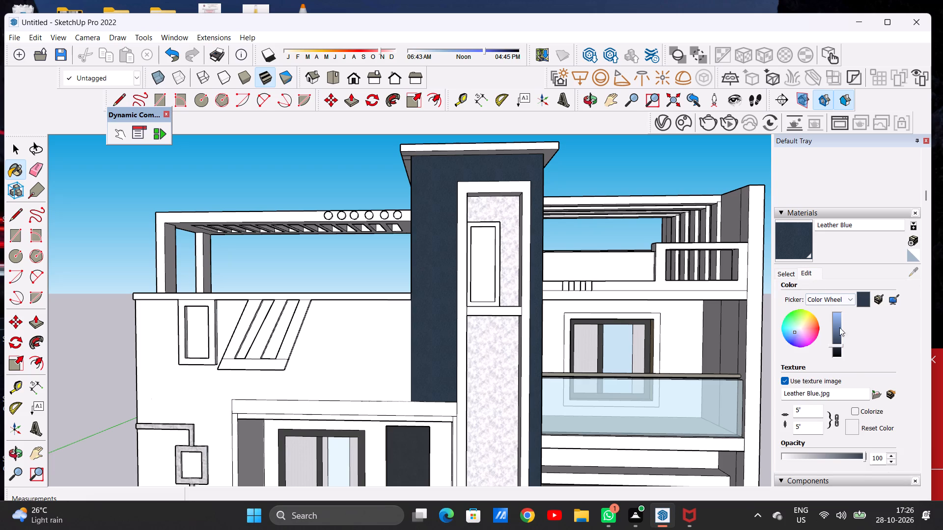
left_click(838, 339)
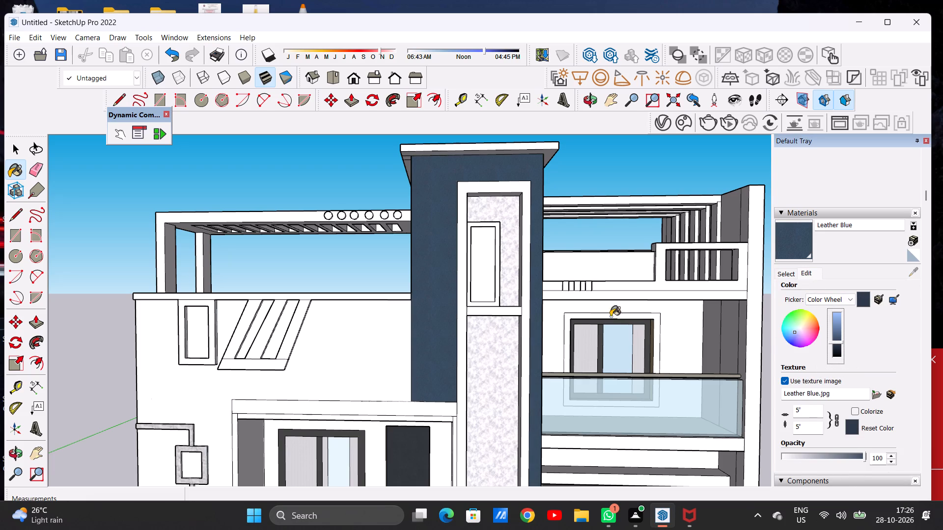
Examine the tower's lightened blue finish close up and beside the marble recess and balconies.
scroll(433, 335, "up", 11)
scroll(433, 335, "down", 1)
scroll(433, 335, "up", 14)
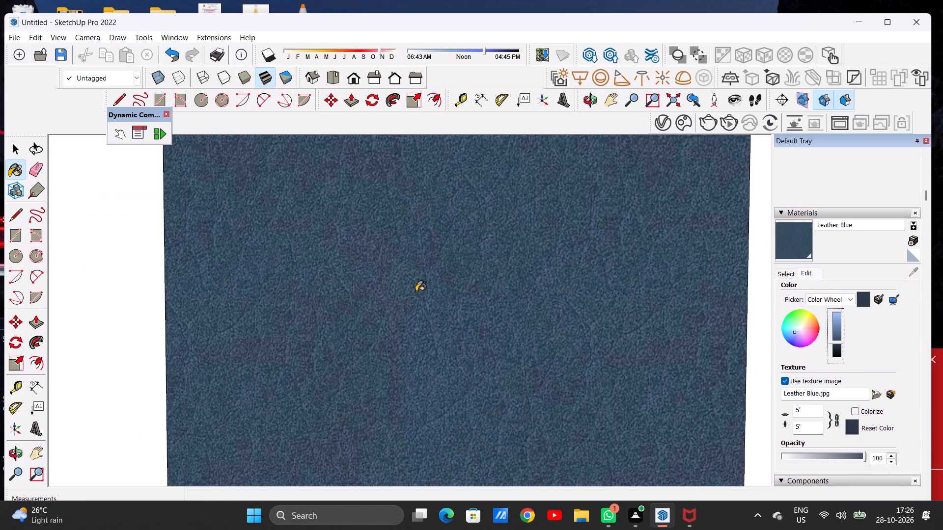
scroll(416, 291, "down", 20)
scroll(416, 291, "down", 12)
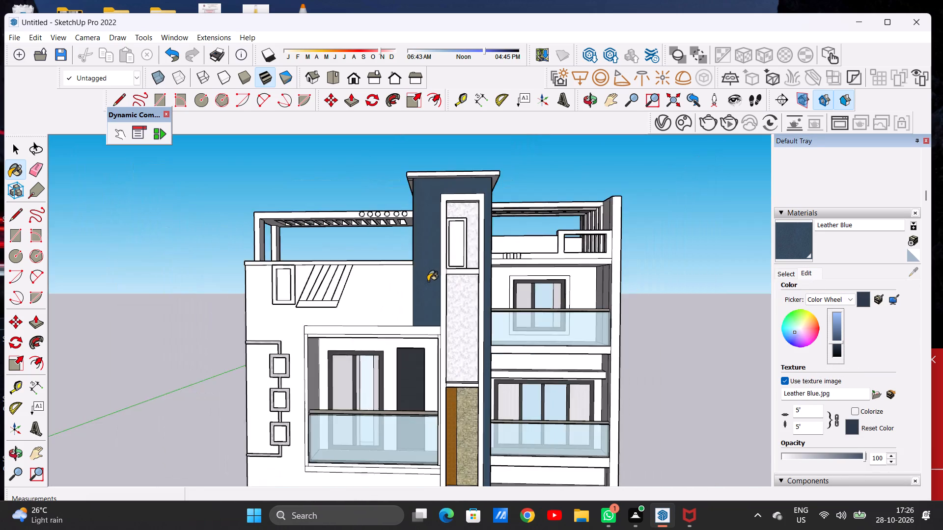
scroll(427, 265, "down", 10)
scroll(457, 294, "up", 14)
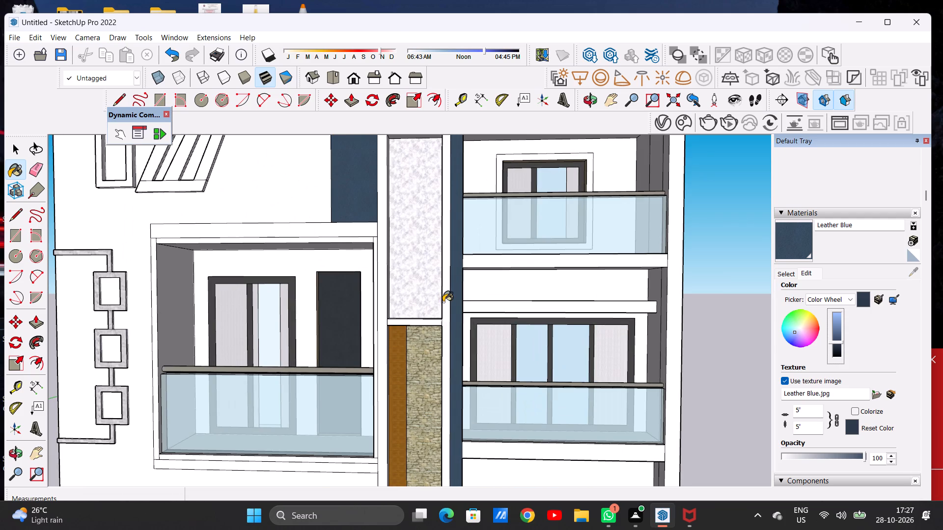
Paint the top-floor balcony's back wall around the window with Leather Blue.
scroll(430, 278, "down", 8)
scroll(513, 230, "up", 11)
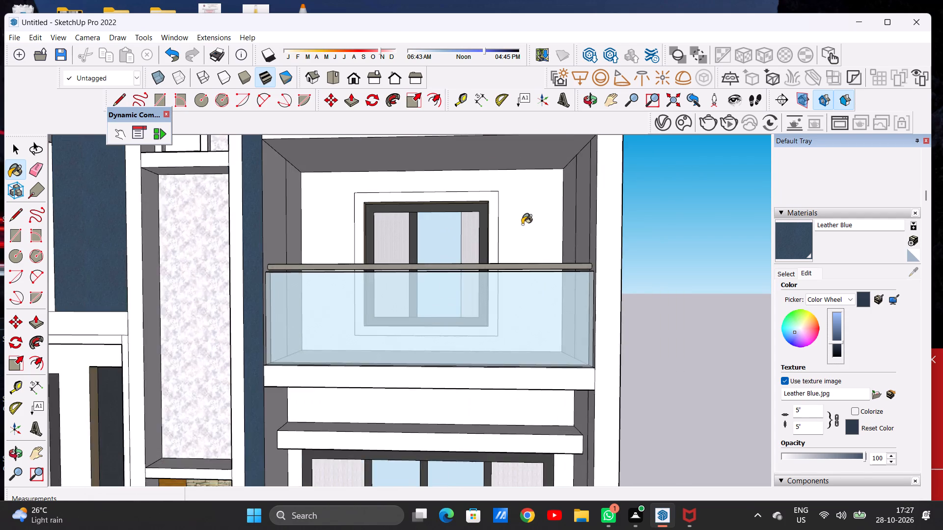
scroll(522, 224, "up", 1)
left_click(520, 223)
Paint the side walls at both ends of the top-floor balcony recess with Leather Blue.
scroll(450, 244, "down", 4)
scroll(448, 245, "up", 1)
scroll(448, 245, "down", 2)
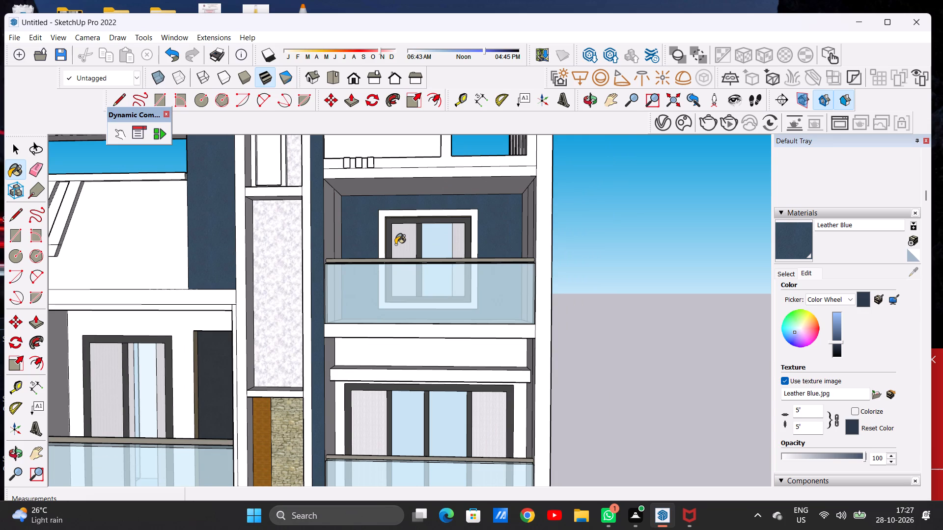
scroll(395, 244, "down", 5)
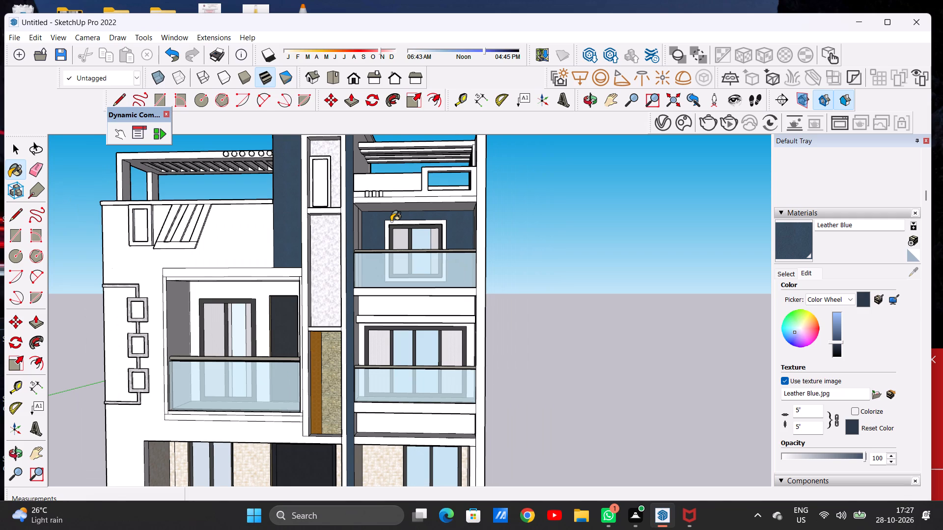
scroll(391, 221, "down", 6)
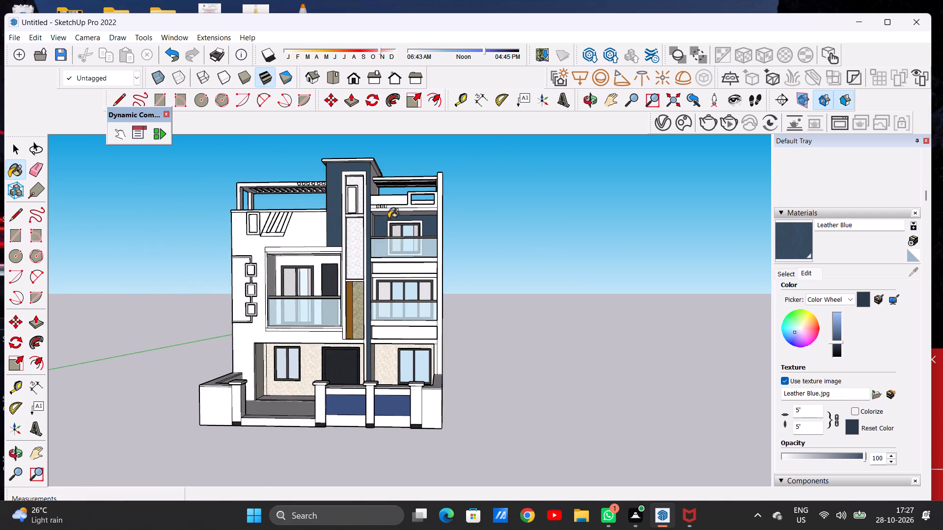
middle_click_drag(387, 218, 351, 279)
scroll(394, 237, "up", 5)
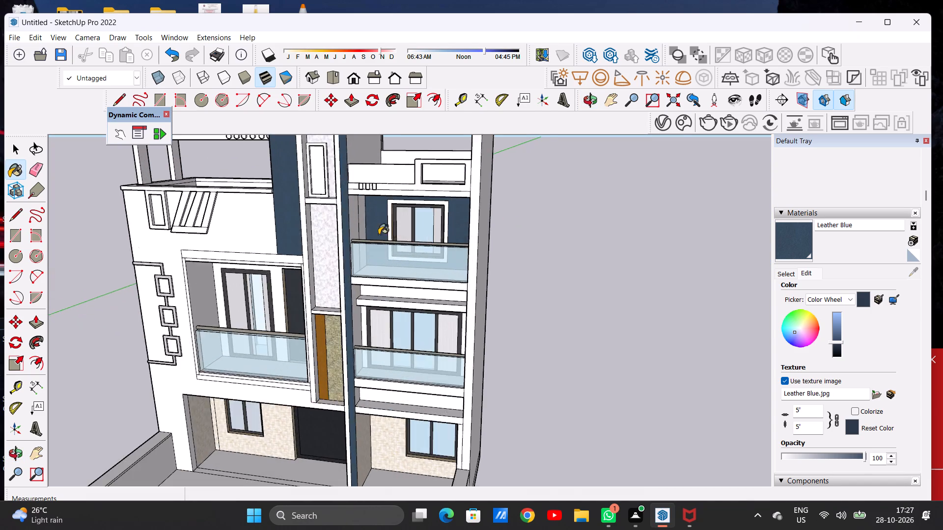
scroll(374, 234, "up", 13)
left_click(320, 223)
left_click(355, 213)
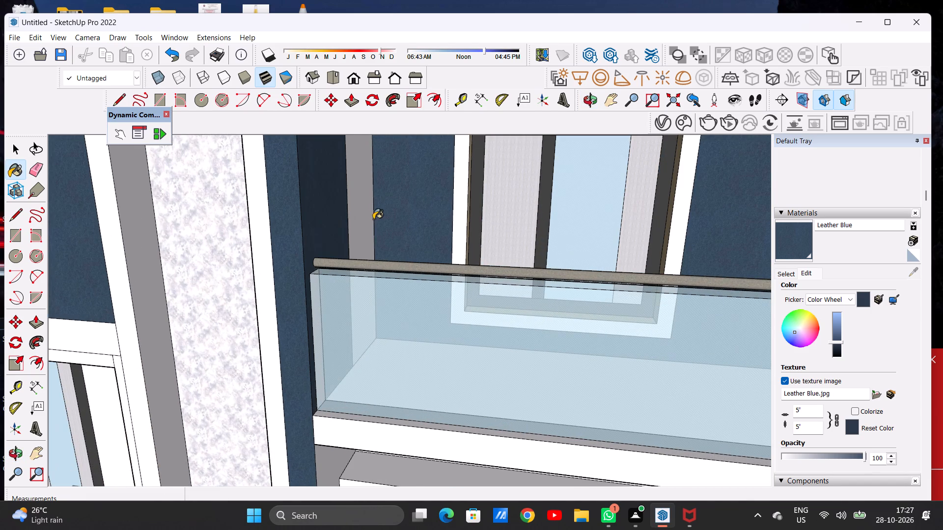
scroll(373, 219, "down", 10)
middle_click_drag(347, 219, 383, 235)
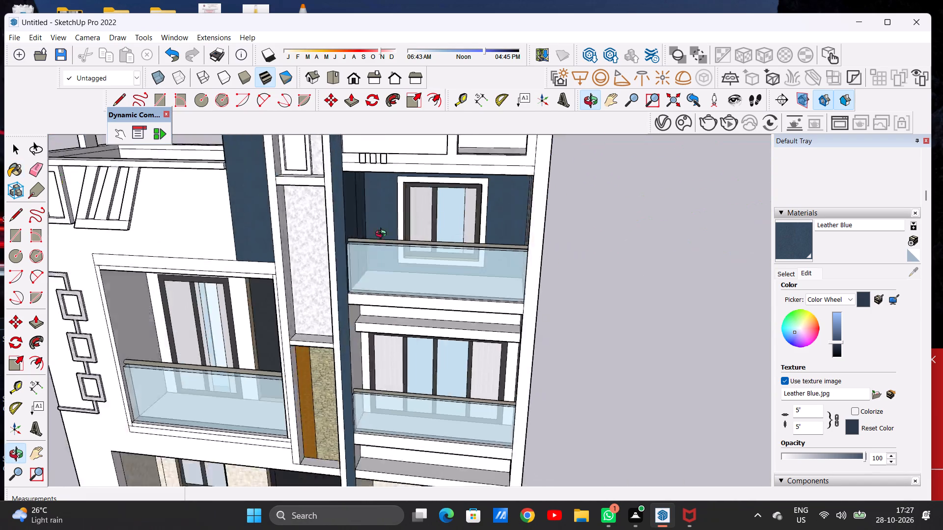
middle_click_drag(383, 235, 531, 207)
scroll(516, 196, "up", 5)
left_click(481, 196)
left_click(514, 192)
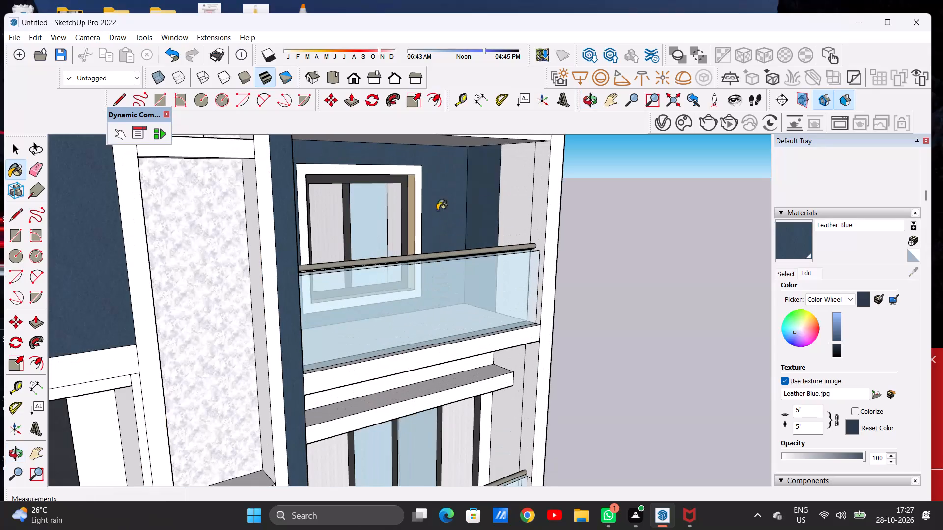
Lighten the Leather Blue material further using its brightness.
scroll(431, 215, "down", 4)
middle_click_drag(443, 223, 269, 217)
scroll(371, 205, "down", 4)
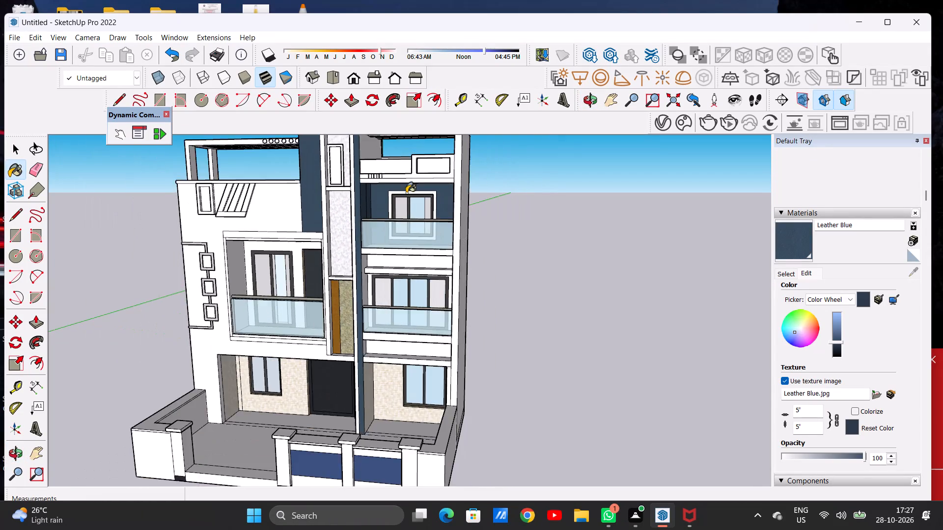
scroll(406, 193, "down", 6)
middle_click_drag(387, 219, 406, 228)
scroll(408, 234, "down", 4)
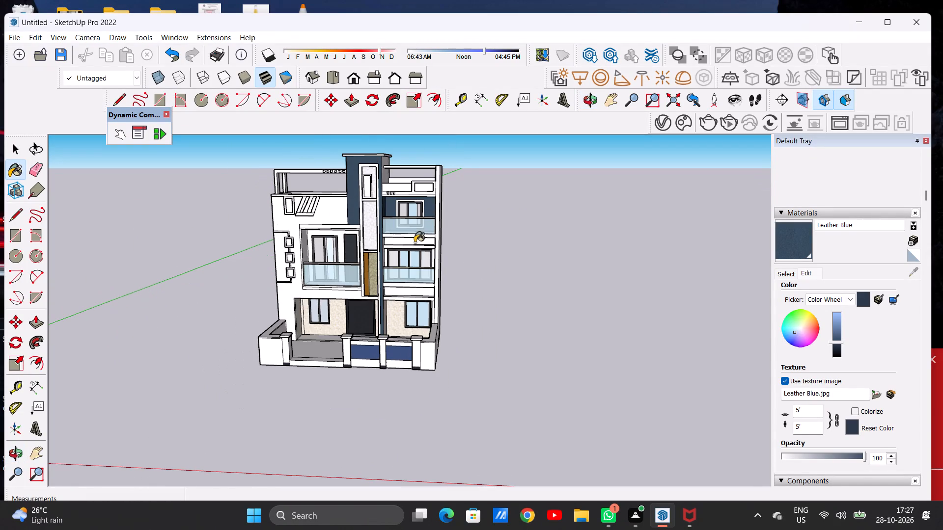
scroll(423, 209, "up", 14)
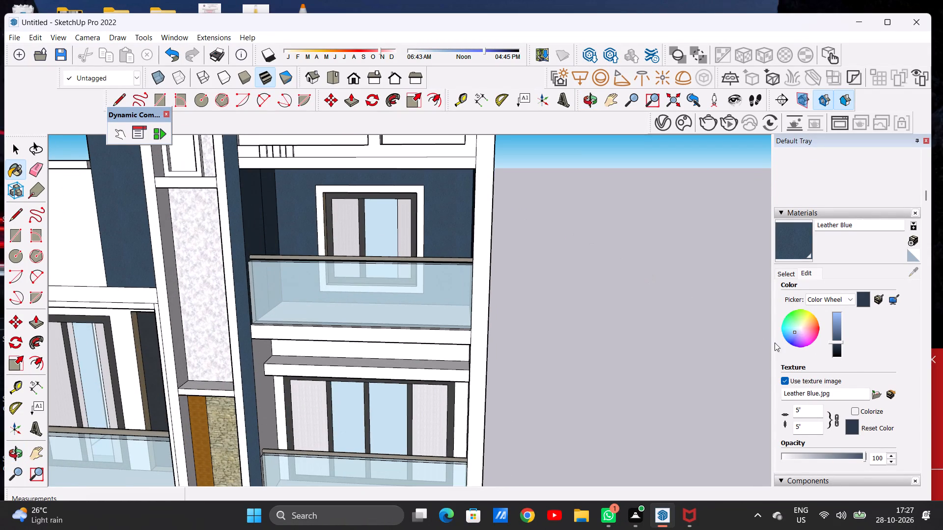
left_click(837, 334)
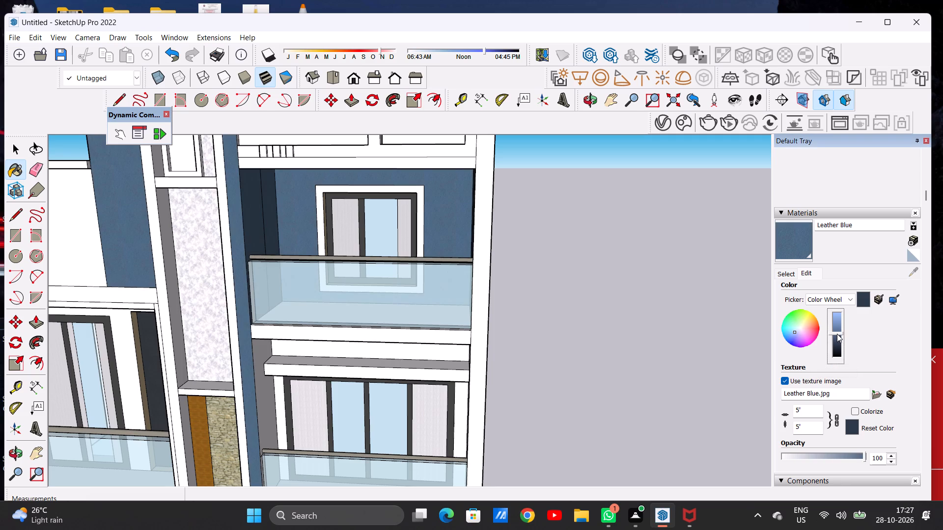
Examine the lightened blue on the tower and top-floor balcony against the whole front elevation from several angles.
scroll(655, 309, "down", 7)
scroll(463, 275, "down", 4)
scroll(348, 277, "up", 2)
scroll(348, 277, "down", 1)
scroll(348, 277, "up", 3)
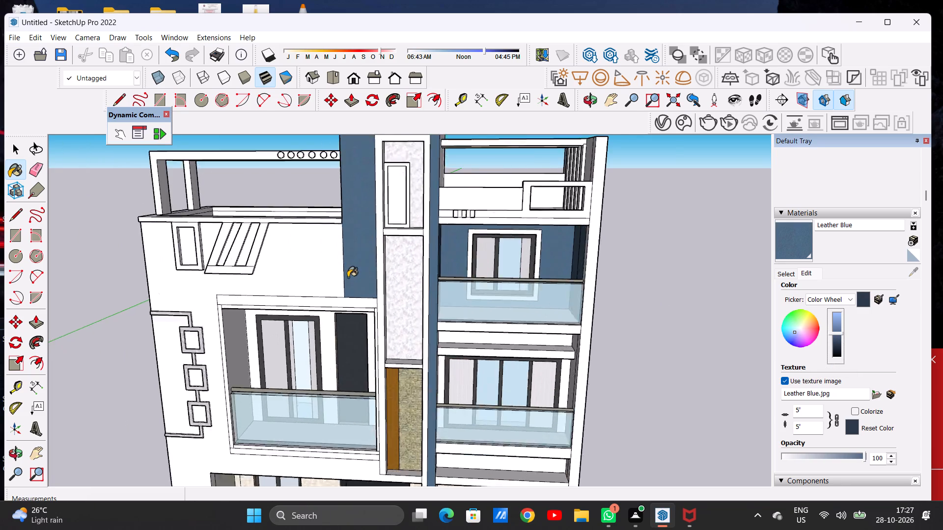
scroll(348, 277, "up", 10)
scroll(333, 280, "down", 18)
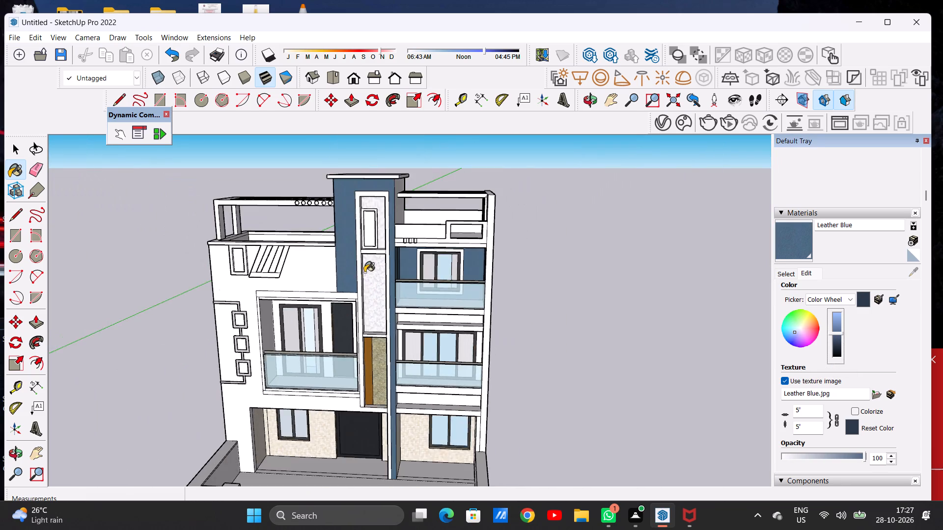
scroll(364, 272, "down", 5)
middle_click_drag(385, 302, 388, 276)
scroll(400, 275, "up", 9)
scroll(387, 274, "down", 2)
scroll(387, 274, "up", 4)
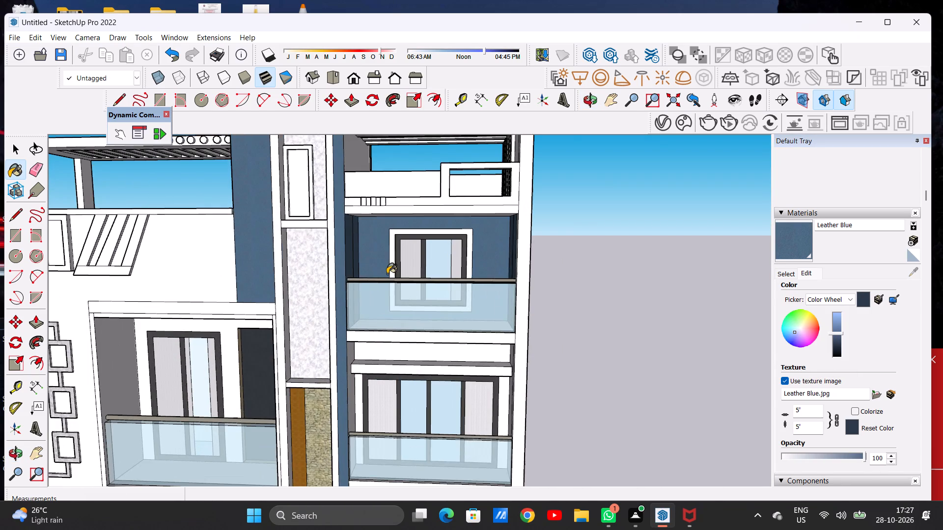
scroll(387, 274, "up", 3)
scroll(406, 251, "down", 8)
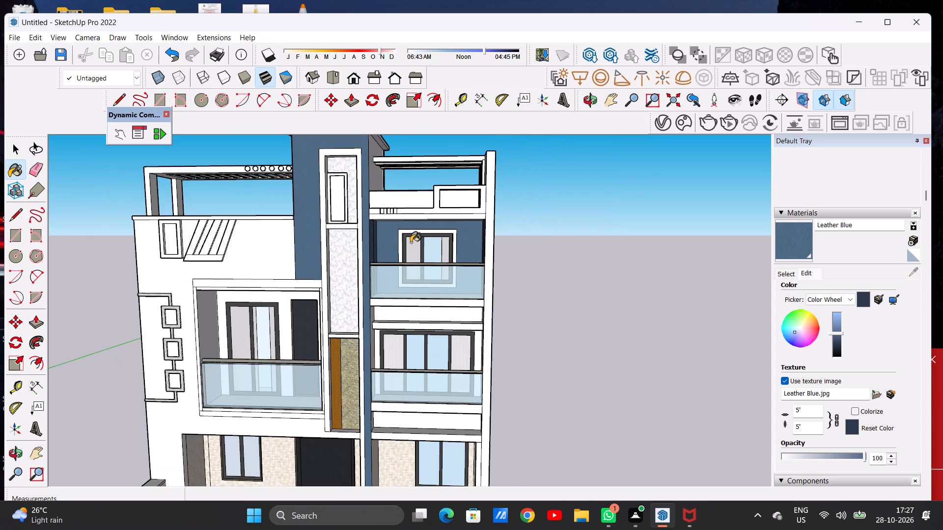
middle_click_drag(416, 238, 354, 316)
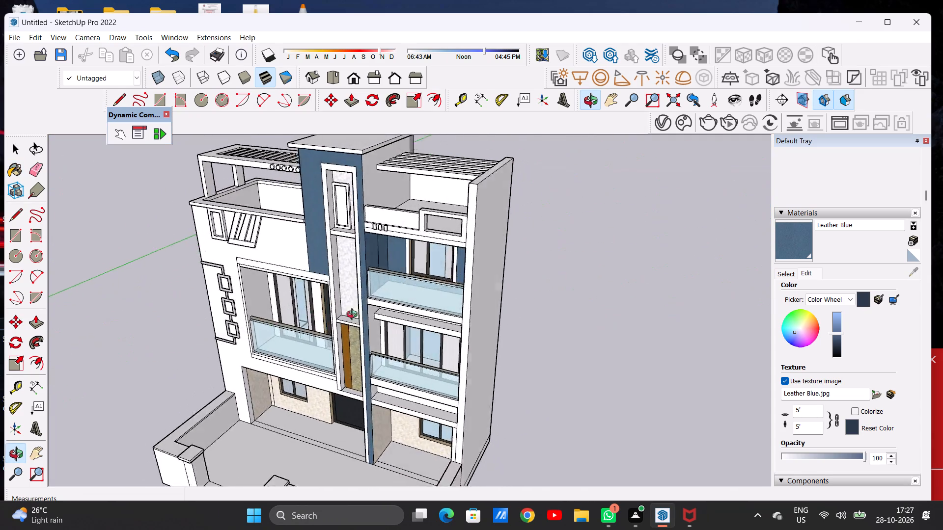
middle_click_drag(354, 316, 416, 261)
Examine the tower's blue leather texture close up and beside the marble recess and balconies.
scroll(290, 250, "up", 8)
scroll(321, 252, "down", 1)
scroll(323, 252, "up", 19)
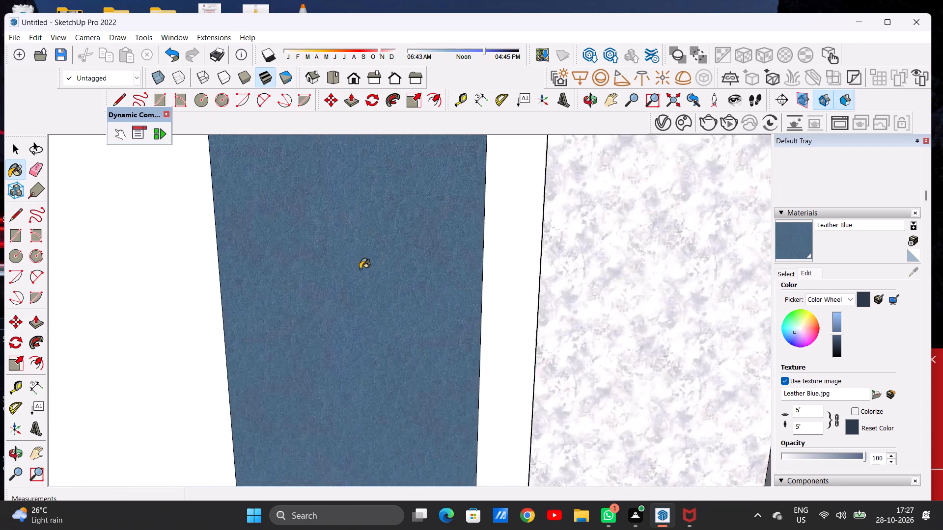
scroll(360, 269, "up", 3)
scroll(360, 269, "down", 7)
scroll(359, 264, "up", 1)
scroll(356, 250, "down", 6)
scroll(356, 250, "up", 1)
scroll(356, 250, "down", 11)
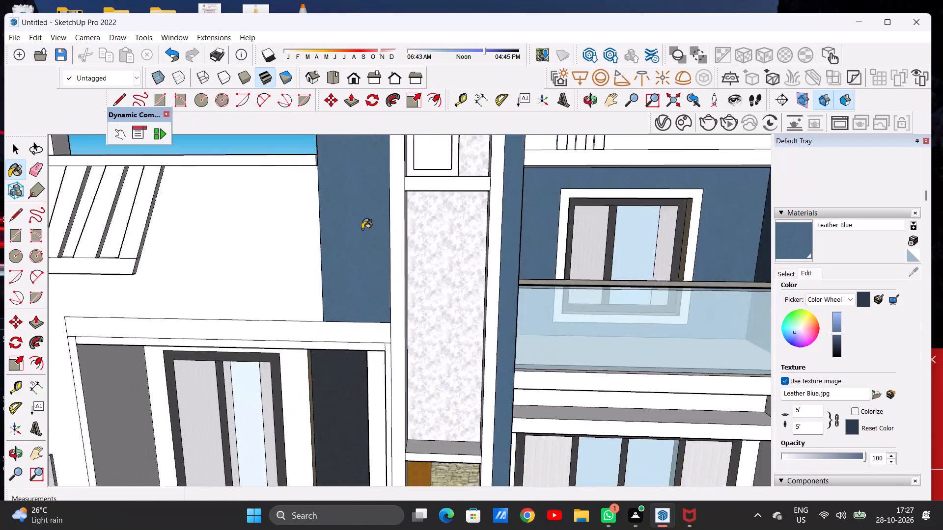
scroll(362, 229, "down", 1)
scroll(362, 228, "up", 1)
scroll(362, 226, "down", 15)
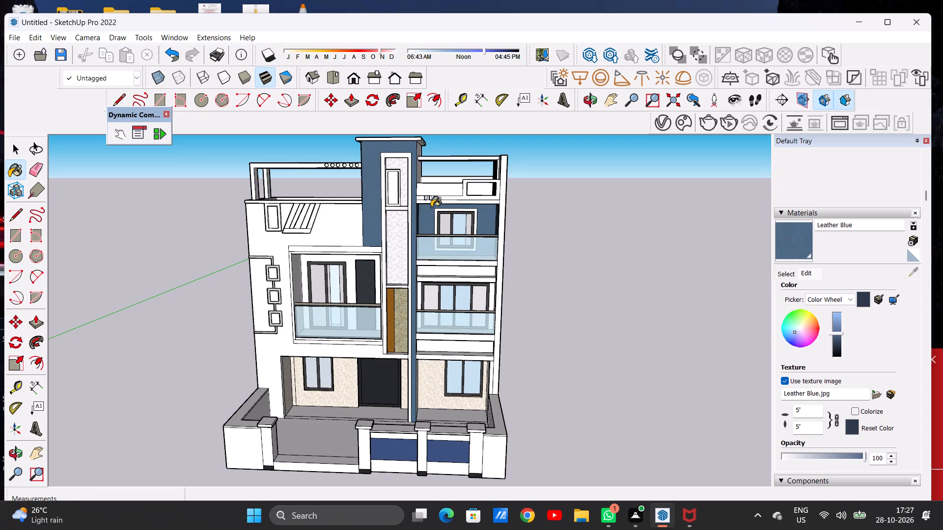
Paint the tower's side face above the terrace, beside the pergola, with Leather Blue.
middle_click_drag(430, 207, 232, 260)
scroll(465, 171, "up", 11)
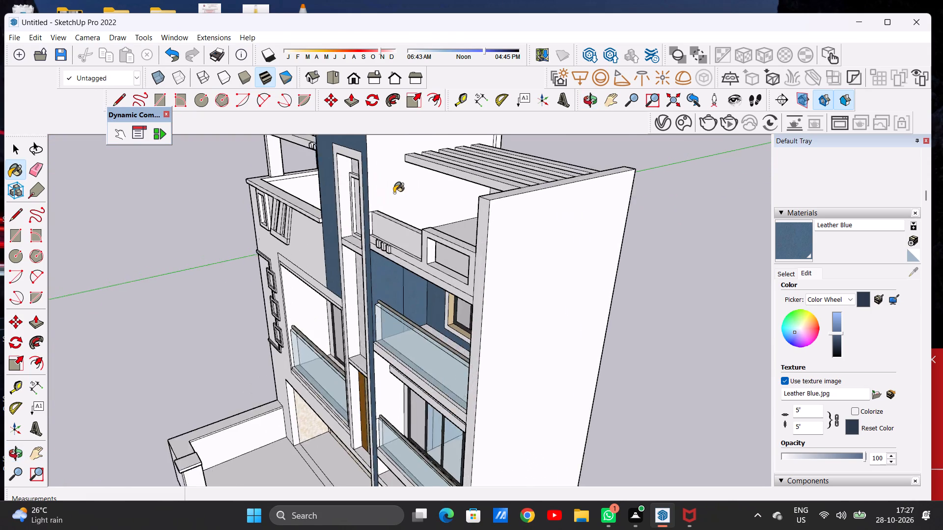
scroll(394, 193, "up", 4)
left_click(388, 191)
Paint the full-height front edge of the end wall beside the stacked balconies with Leather Blue.
scroll(399, 225, "down", 13)
middle_click_drag(376, 244, 376, 244)
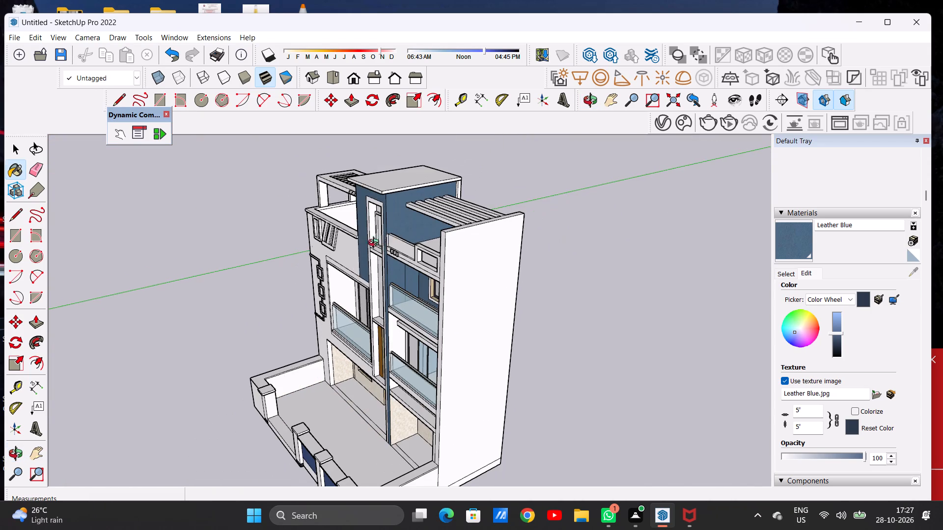
middle_click_drag(376, 244, 509, 191)
scroll(389, 285, "down", 4)
middle_click_drag(369, 305, 440, 289)
scroll(470, 372, "up", 7)
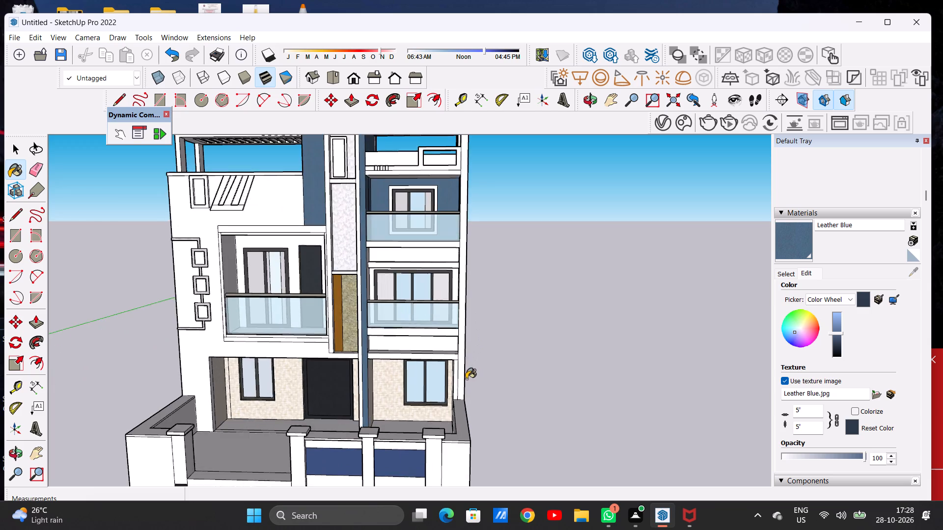
scroll(456, 391, "up", 7)
left_click(468, 380)
Paint the back wall around the four-panel window and the tower-side wall of the middle balcony with Leather Blue.
scroll(444, 388, "down", 6)
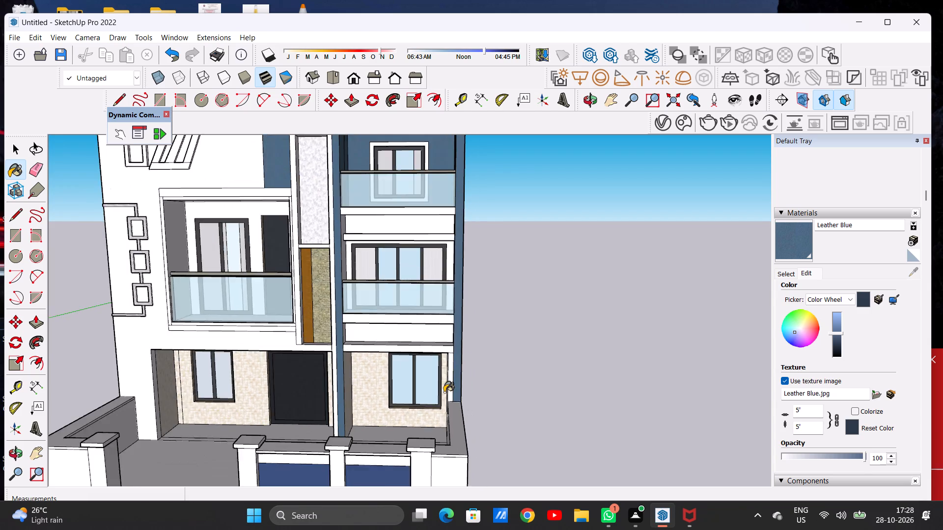
scroll(444, 392, "down", 4)
middle_click_drag(441, 340, 549, 346)
scroll(440, 327, "up", 13)
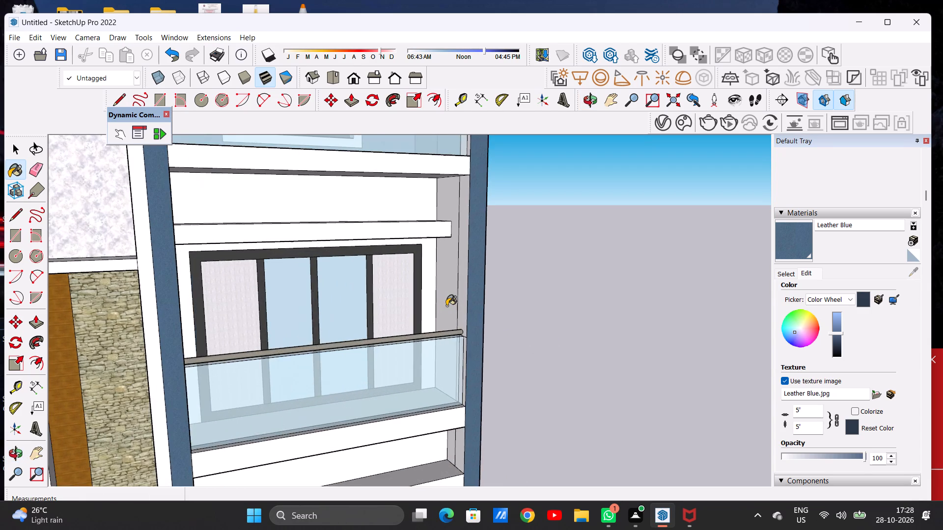
middle_click_drag(428, 319, 282, 311)
scroll(246, 290, "up", 4)
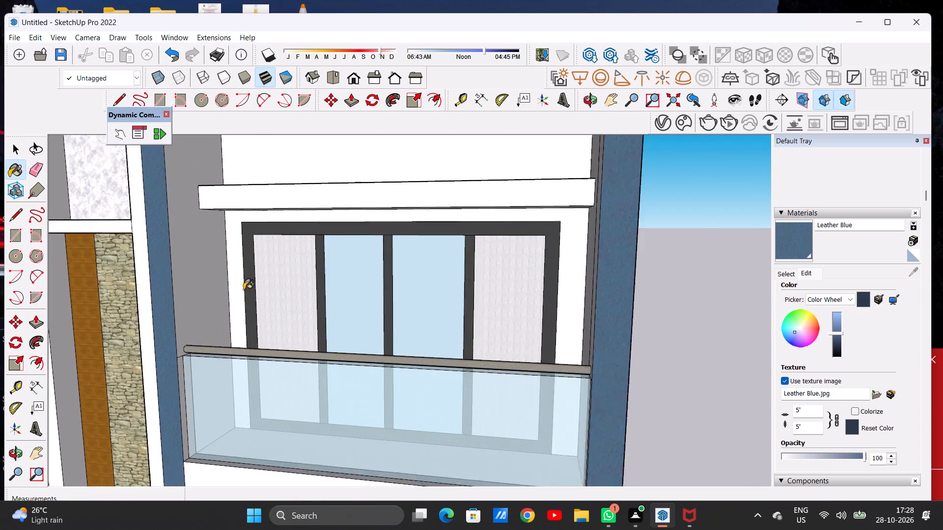
scroll(244, 290, "up", 1)
left_click(208, 288)
left_click(232, 276)
Paint the middle balcony's side wall at the outer end, opposite the tower, with Leather Blue.
scroll(310, 293, "down", 1)
scroll(322, 293, "up", 1)
scroll(333, 293, "down", 4)
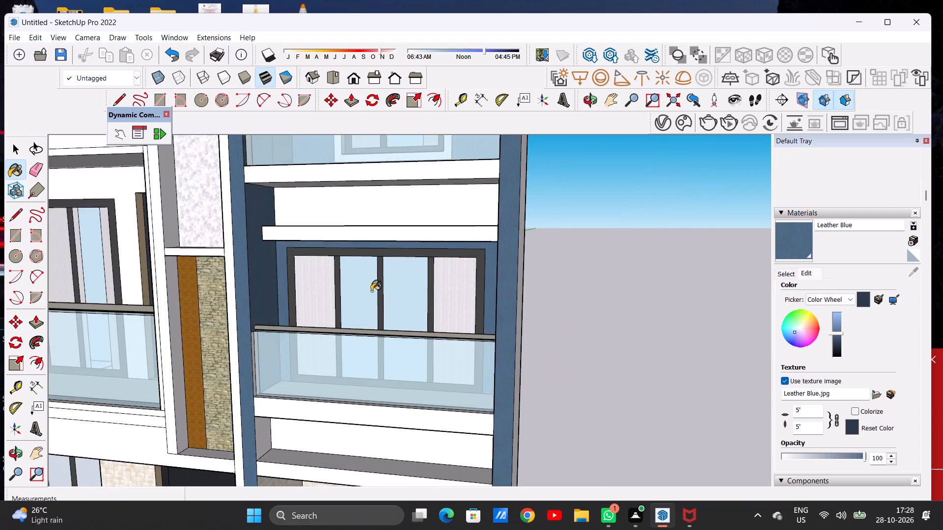
scroll(371, 291, "down", 4)
scroll(376, 287, "up", 1)
scroll(376, 287, "down", 3)
middle_click_drag(371, 293, 477, 286)
scroll(483, 274, "up", 3)
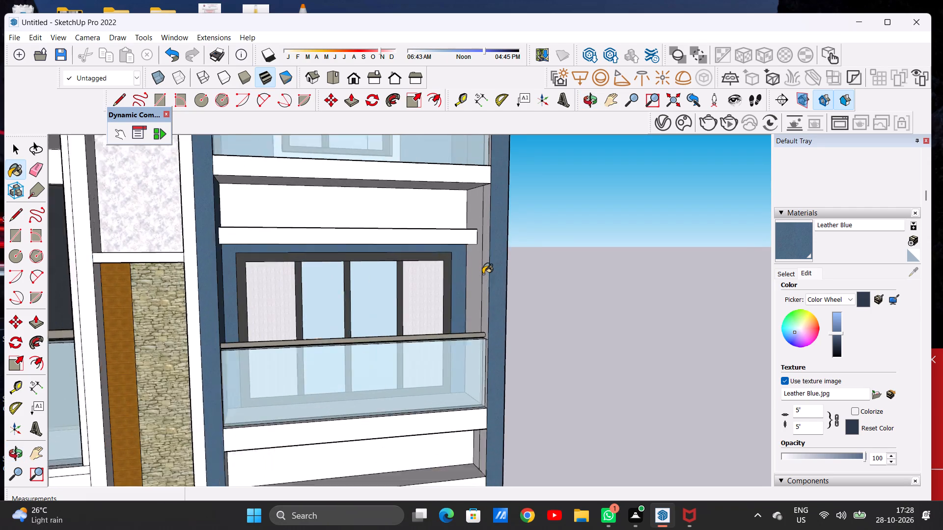
scroll(483, 274, "up", 2)
left_click(483, 274)
left_click(472, 272)
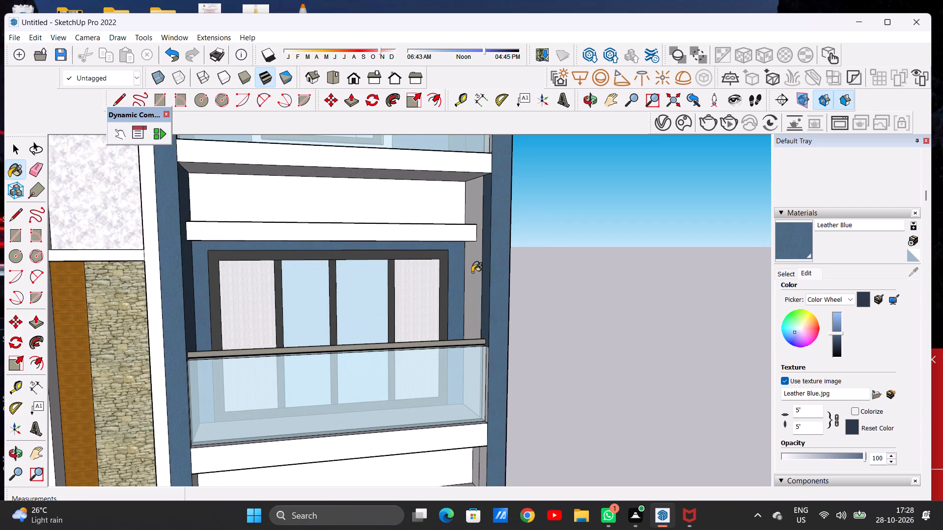
Paint the wall band between the middle window's projecting ledge and the top-floor balcony with Leather Blue.
scroll(490, 272, "down", 8)
middle_click_drag(419, 274, 338, 284)
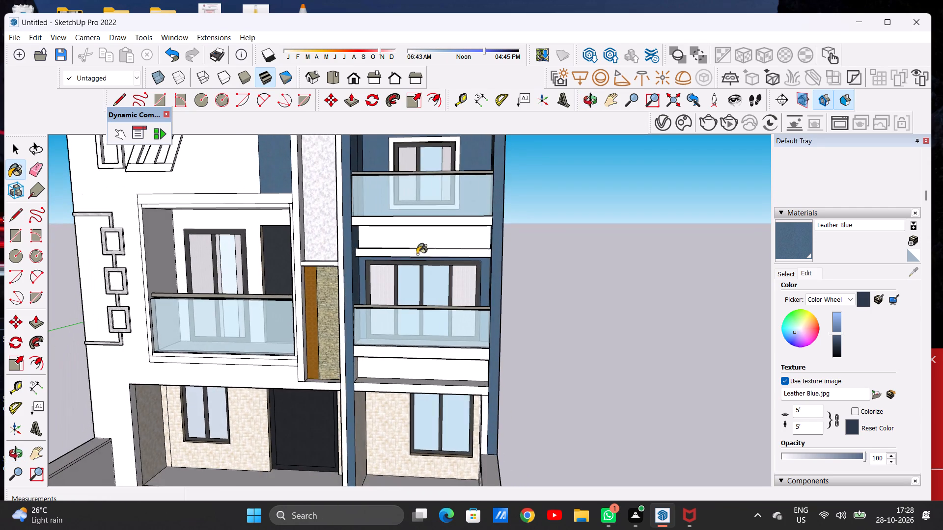
scroll(442, 242, "up", 7)
left_click(440, 240)
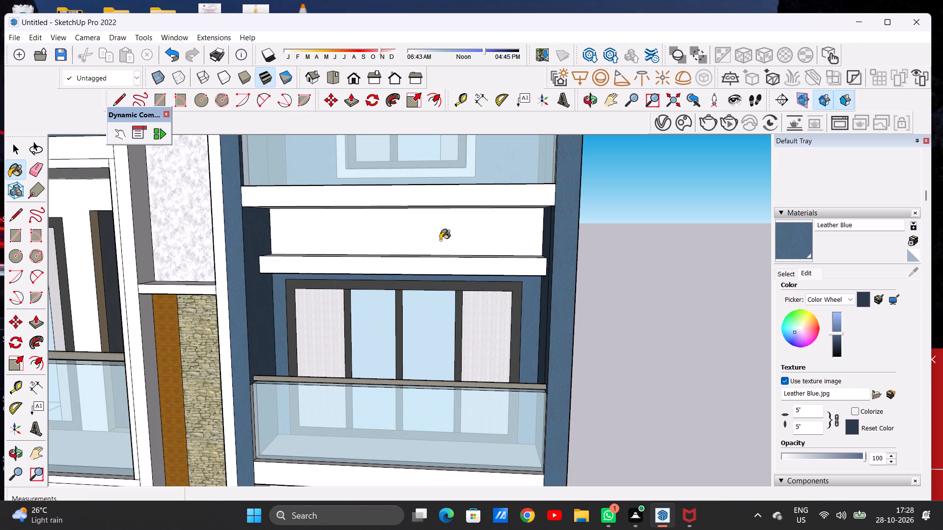
Paint the recessed band below the middle balcony, including its side faces at both ends, with Leather Blue.
scroll(429, 213, "down", 9)
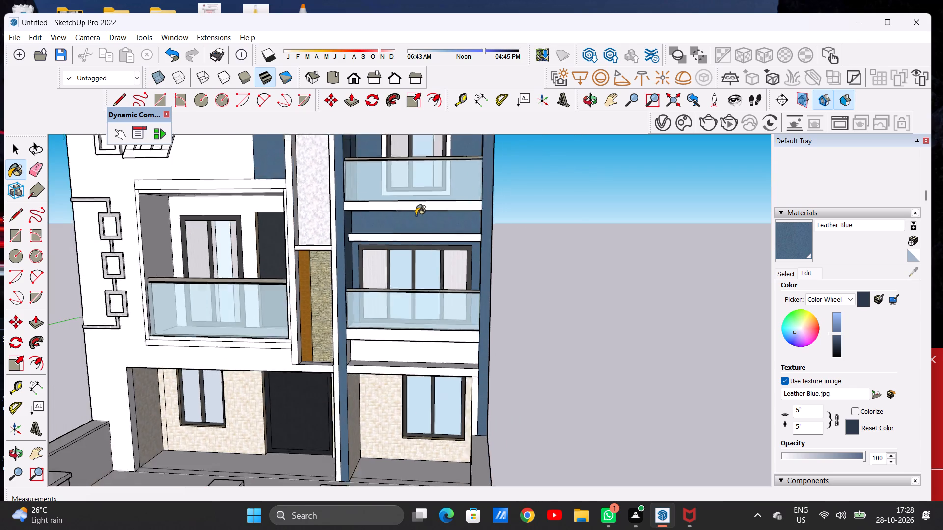
scroll(416, 215, "down", 3)
scroll(428, 311, "up", 12)
left_click(420, 310)
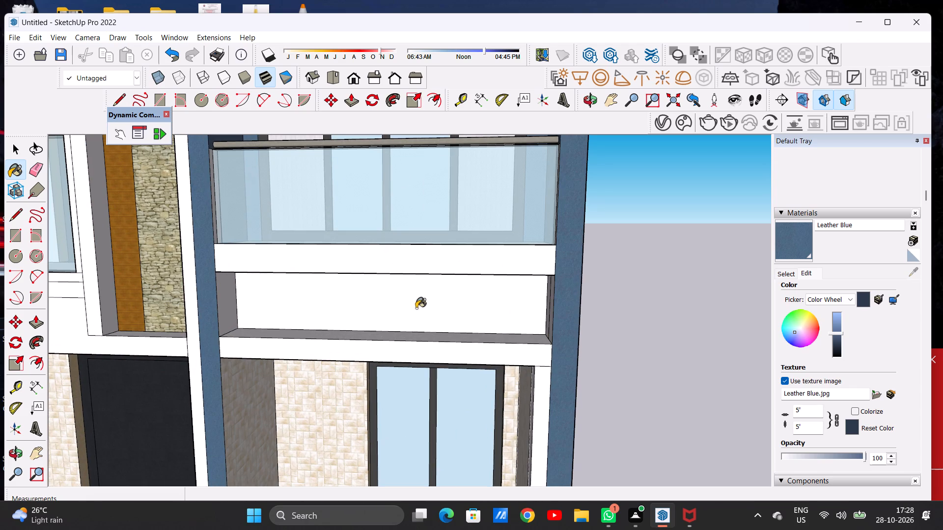
left_click(225, 300)
scroll(320, 269, "down", 7)
middle_click_drag(323, 292, 466, 298)
scroll(454, 294, "up", 12)
left_click(433, 280)
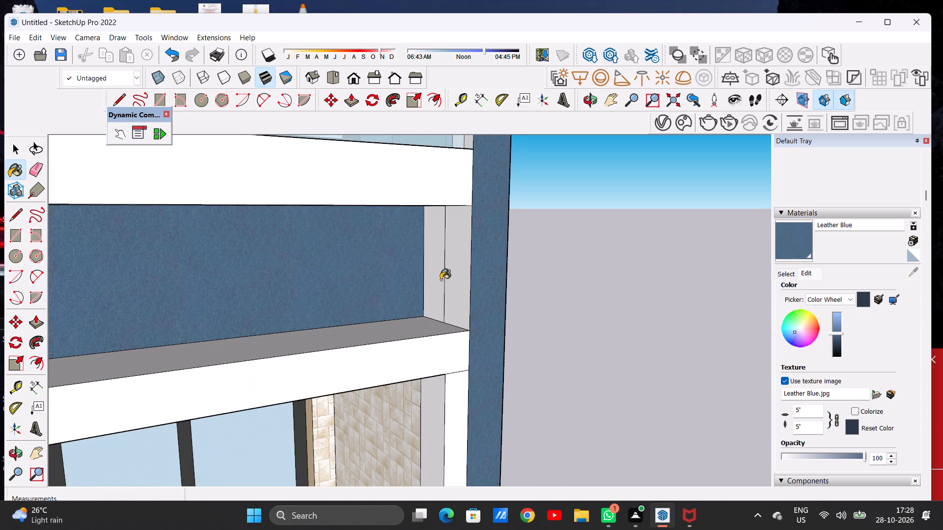
left_click(451, 279)
scroll(438, 257, "down", 9)
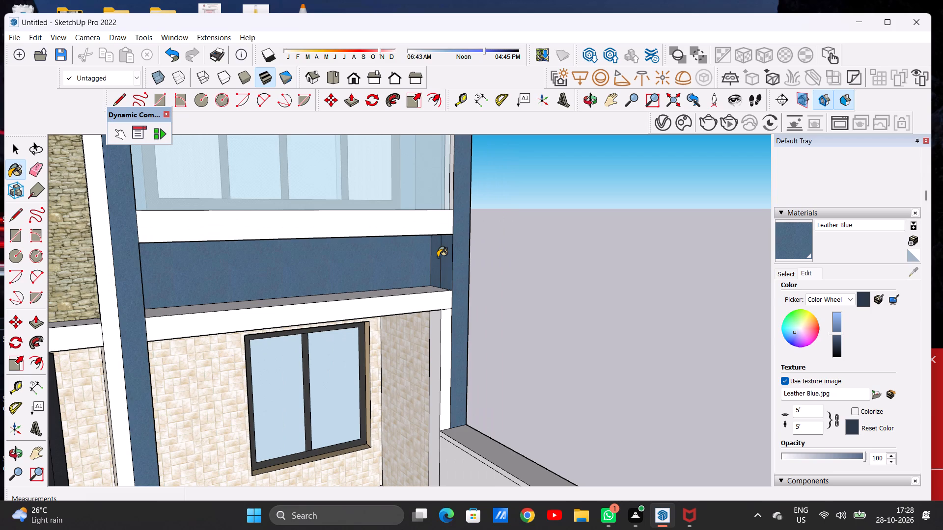
Check the whole front elevation for surfaces that still need paint, from the ground floor up to the roof.
scroll(439, 261, "down", 15)
middle_click_drag(446, 287, 310, 283)
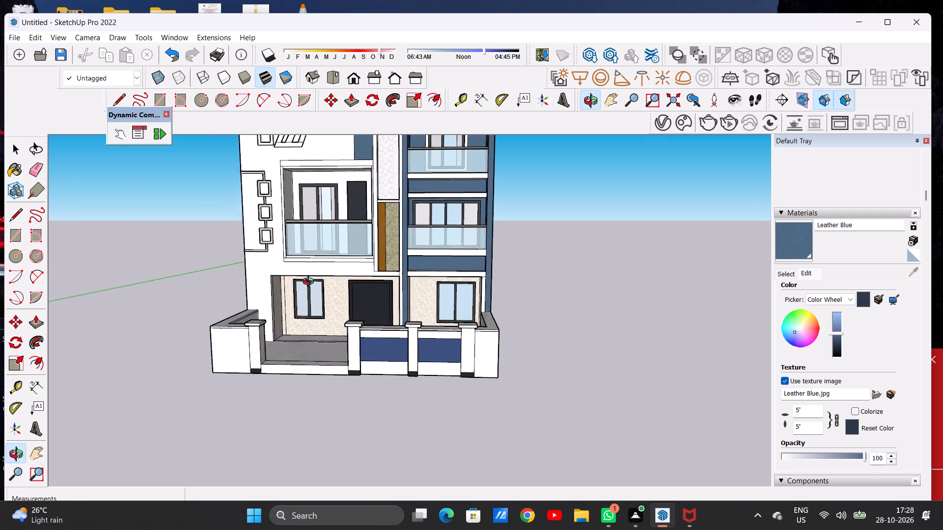
middle_click_drag(310, 283, 296, 290)
scroll(296, 290, "down", 6)
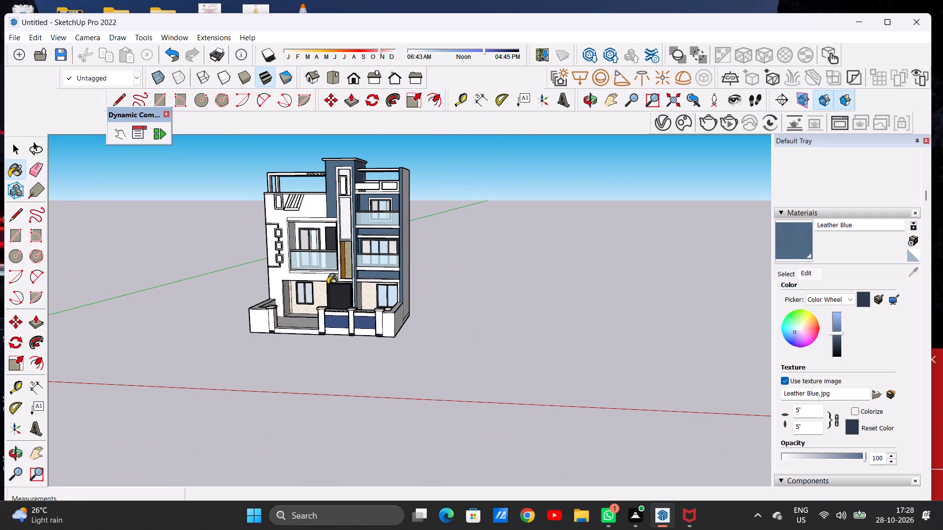
scroll(353, 204, "up", 6)
scroll(398, 376, "up", 6)
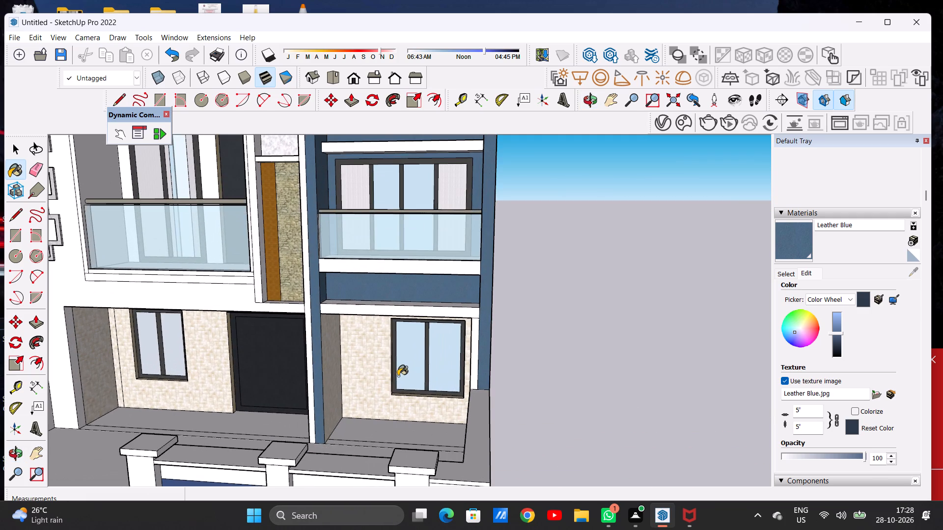
middle_click_drag(400, 369, 426, 378)
scroll(401, 376, "down", 3)
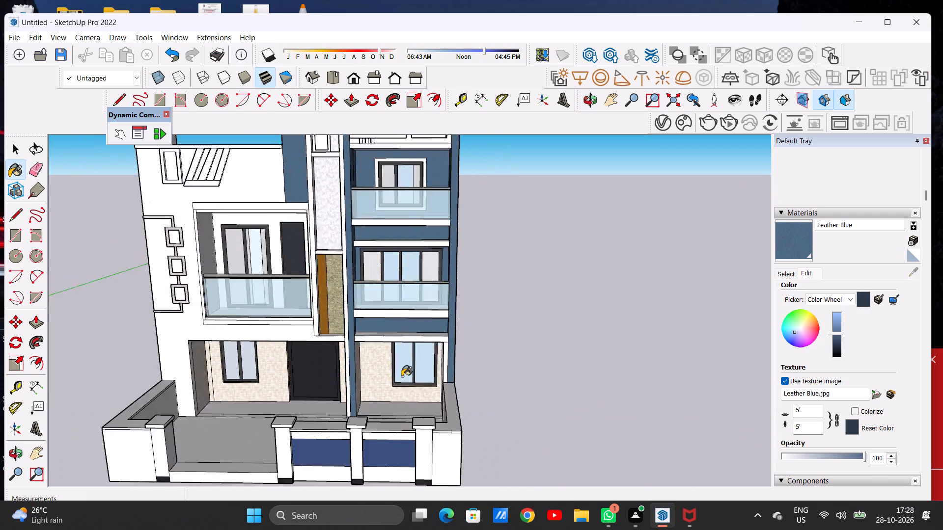
scroll(402, 376, "down", 8)
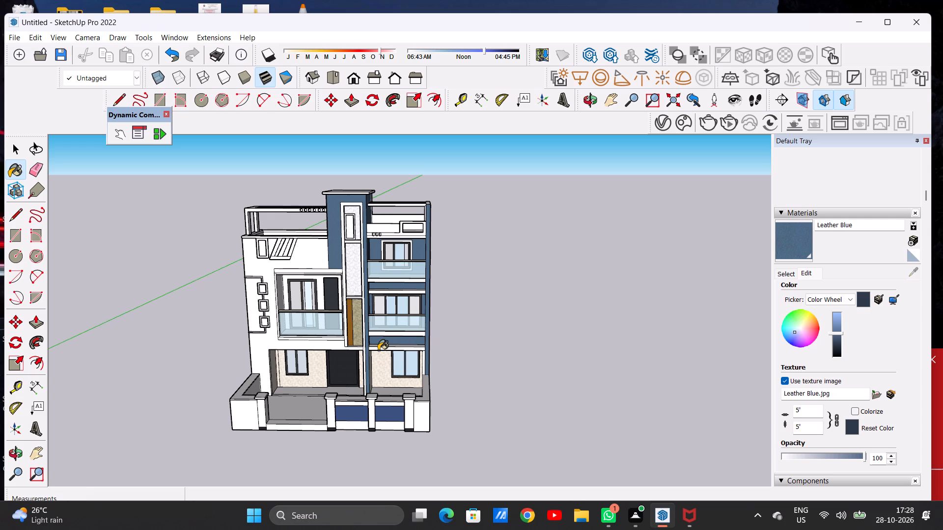
Paint the front and top faces of the roof parapet band above the top-floor balcony with Leather Blue.
scroll(398, 239, "up", 14)
scroll(403, 239, "down", 1)
scroll(403, 239, "up", 2)
left_click(399, 240)
middle_click_drag(381, 239, 342, 261)
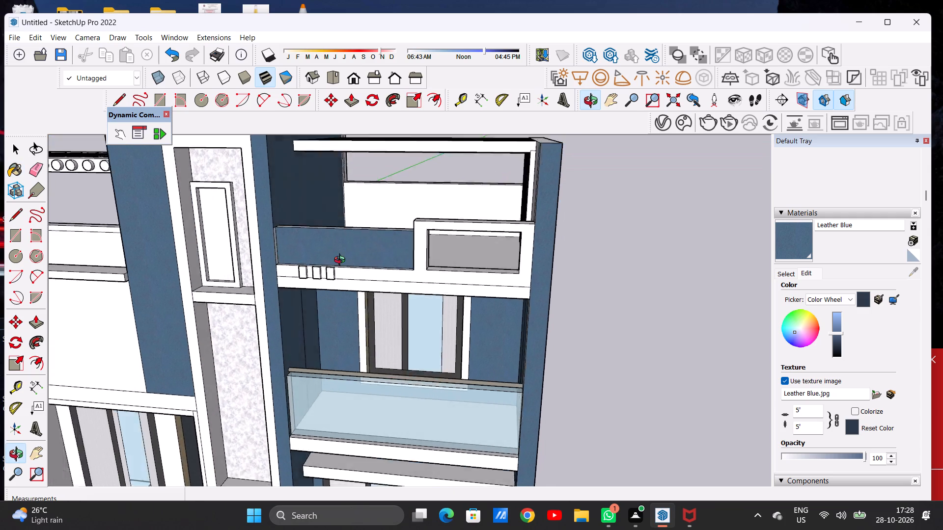
middle_click_drag(342, 261, 269, 332)
scroll(368, 245, "up", 12)
left_click(365, 259)
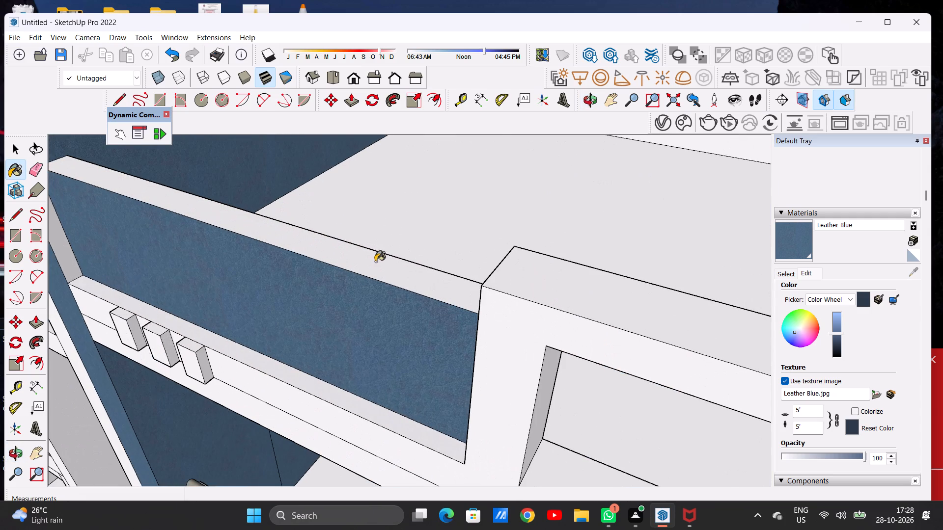
Paint the narrow return beside the tower and the parapet band's terrace-side faces with Leather Blue.
scroll(375, 262, "down", 13)
middle_click_drag(387, 250, 261, 258)
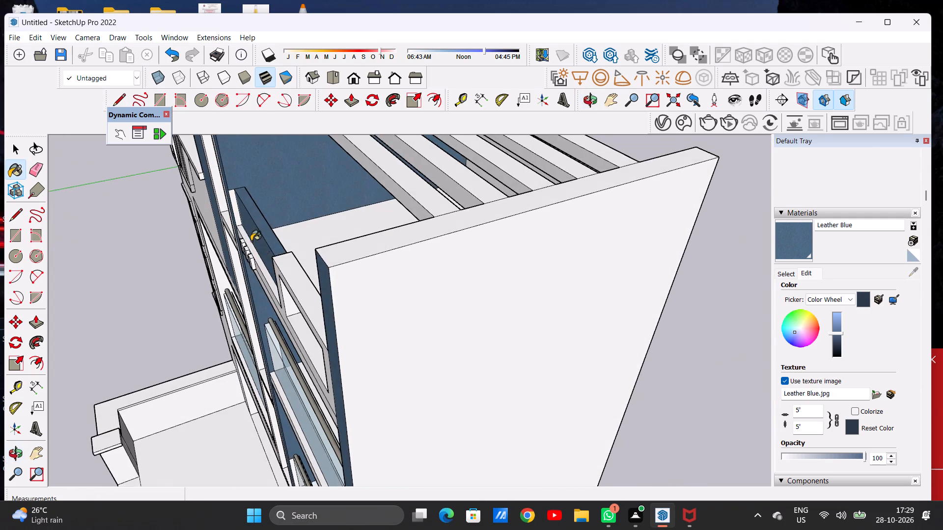
scroll(238, 205, "up", 15)
left_click(226, 196)
middle_click_drag(392, 212, 343, 212)
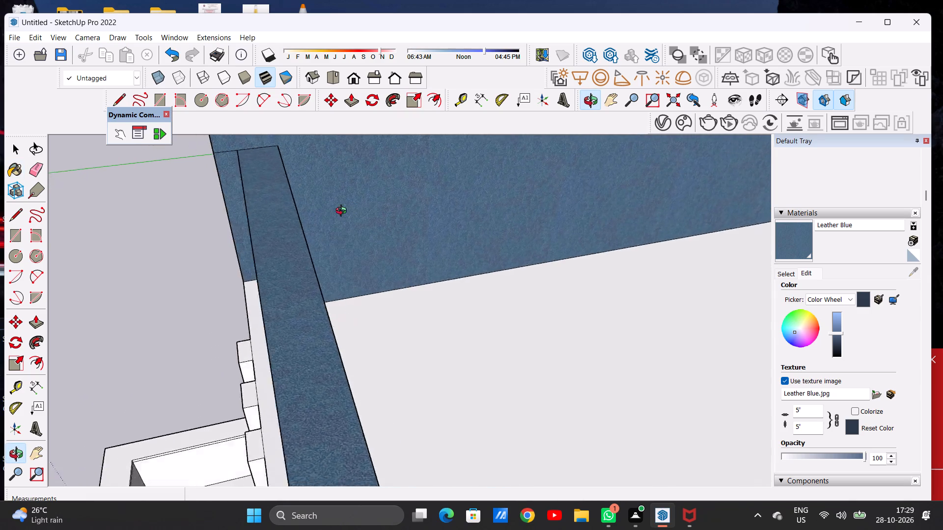
middle_click_drag(343, 212, 302, 224)
left_click(277, 238)
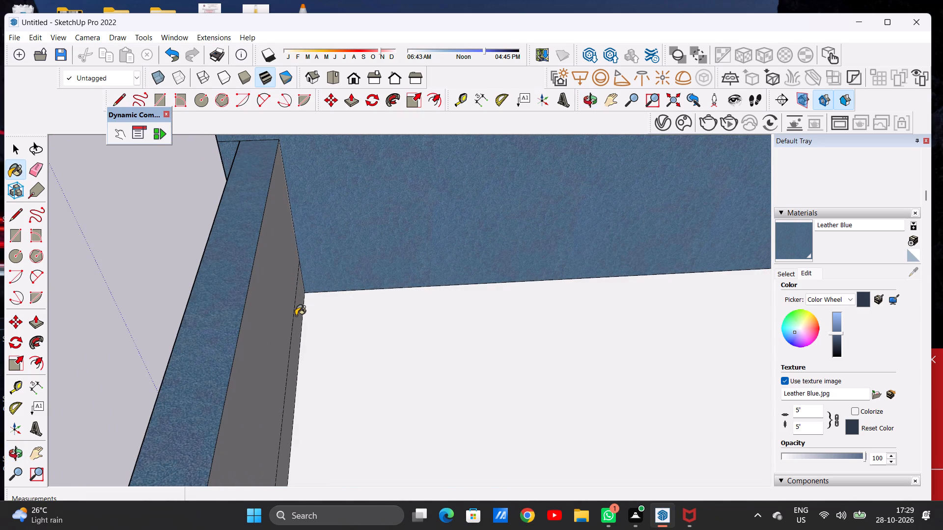
left_click(298, 316)
Review the painted tower, balconies and parapet on the front elevation from several distances and angles.
scroll(317, 273, "down", 5)
middle_click_drag(234, 290, 444, 232)
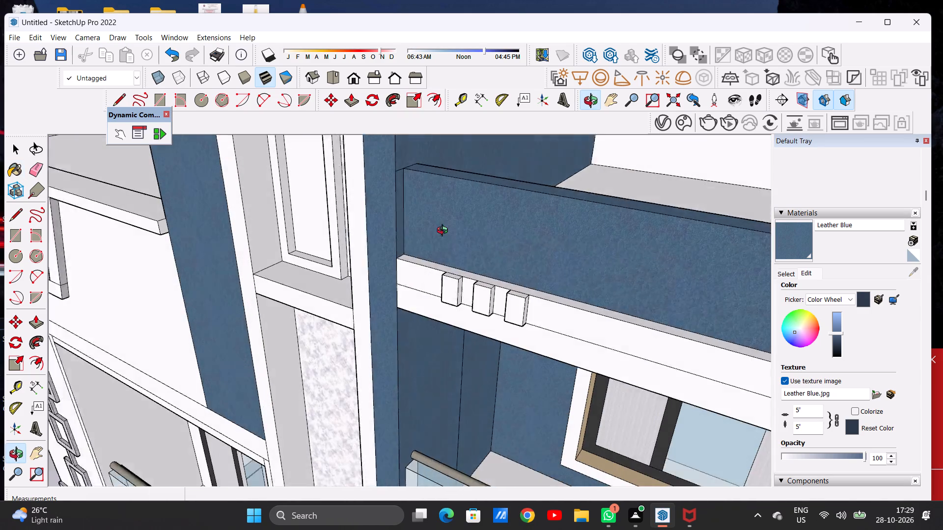
middle_click_drag(444, 232, 448, 229)
scroll(363, 255, "down", 3)
scroll(362, 269, "up", 1)
scroll(362, 269, "down", 12)
middle_click_drag(332, 291, 408, 255)
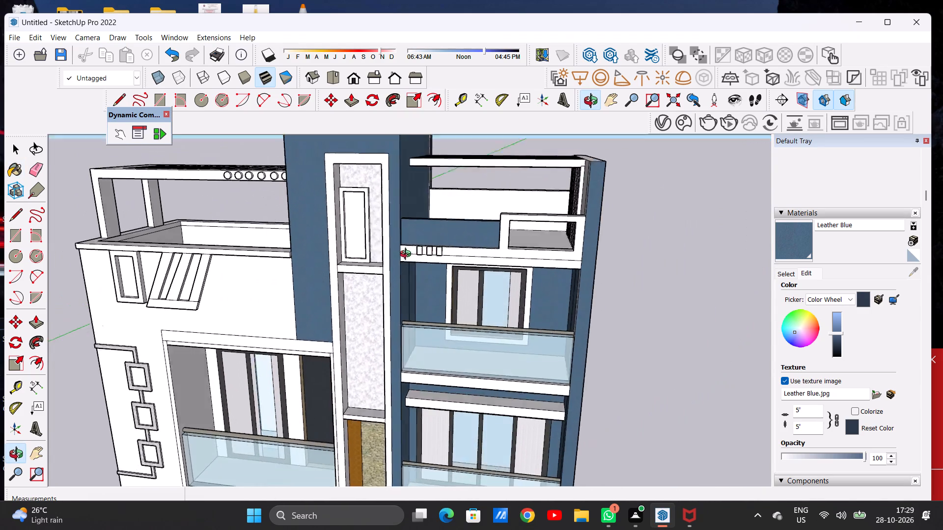
middle_click_drag(408, 255, 440, 245)
scroll(409, 248, "down", 5)
scroll(260, 271, "down", 5)
scroll(361, 272, "up", 1)
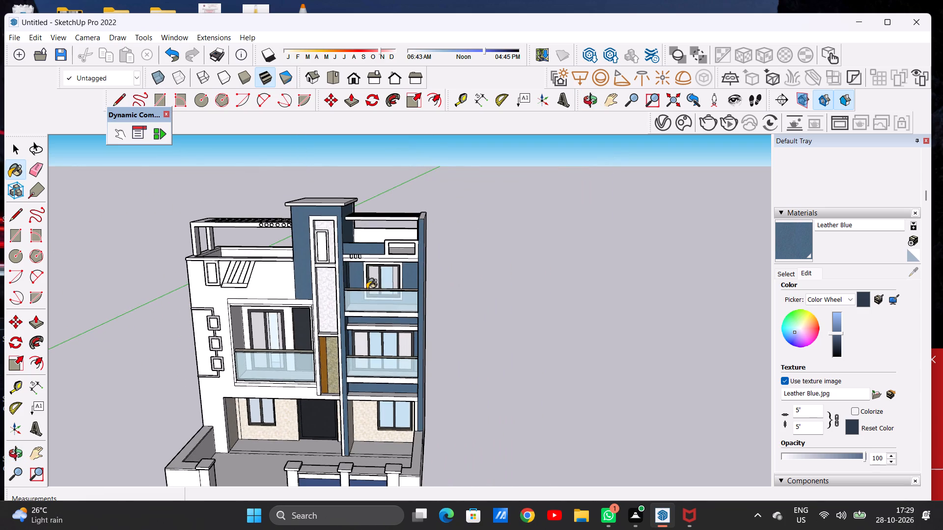
middle_click_drag(372, 304, 375, 277)
scroll(422, 264, "down", 5)
scroll(421, 356, "up", 2)
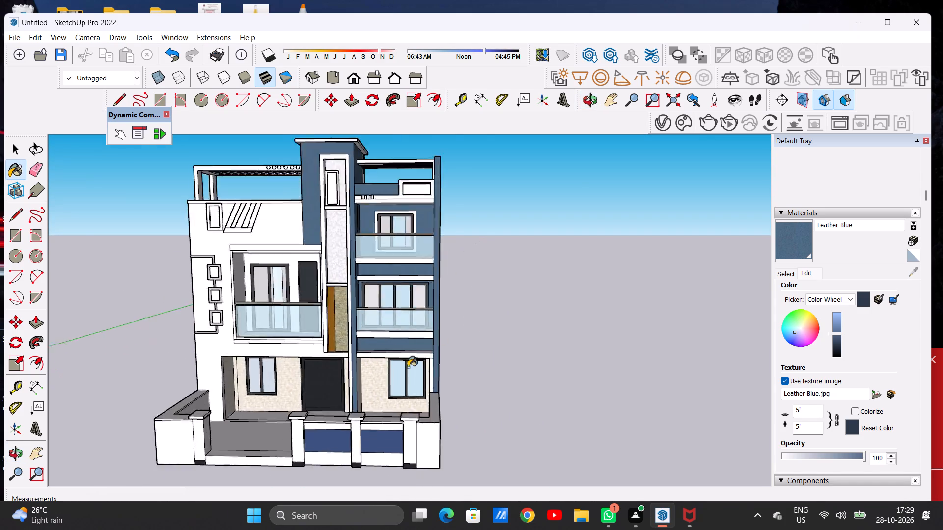
scroll(408, 367, "up", 6)
scroll(392, 369, "down", 1)
scroll(392, 369, "up", 4)
middle_click_drag(396, 379, 352, 361)
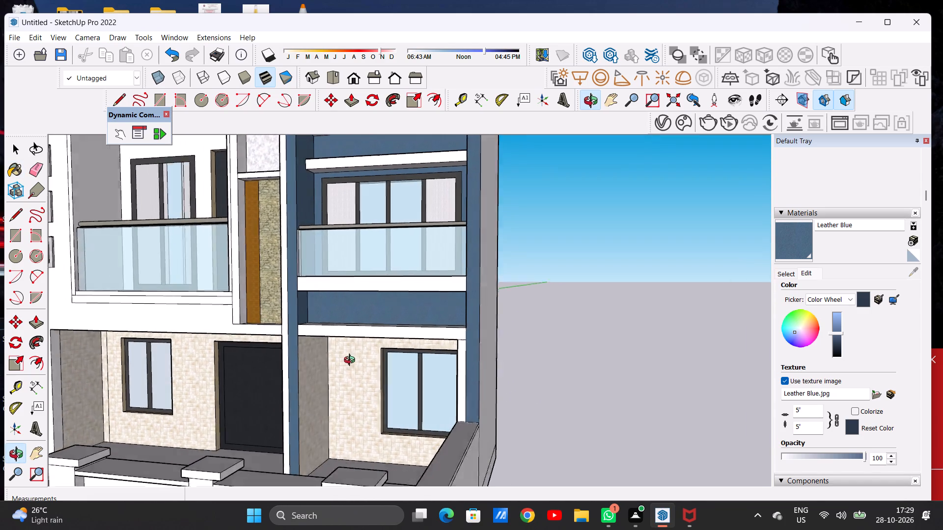
middle_click_drag(352, 361, 393, 372)
scroll(393, 377, "down", 12)
scroll(396, 281, "up", 3)
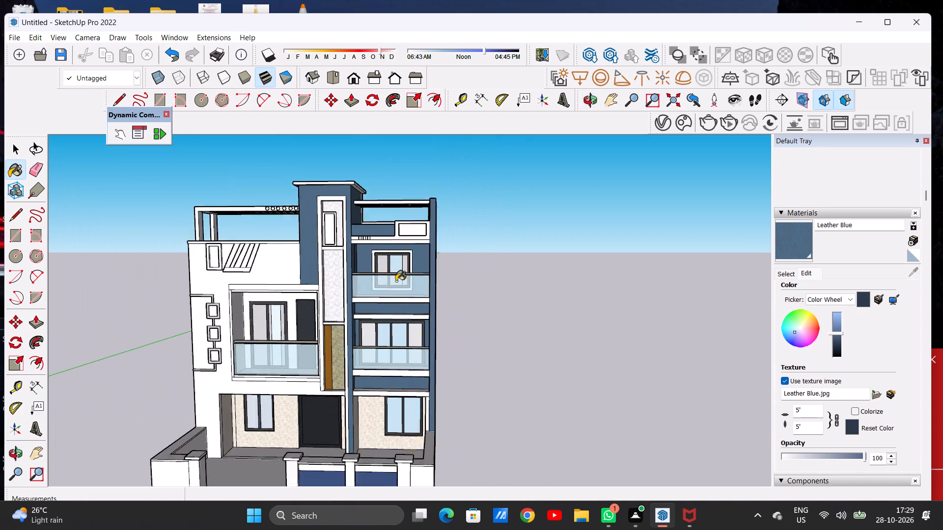
scroll(396, 281, "up", 3)
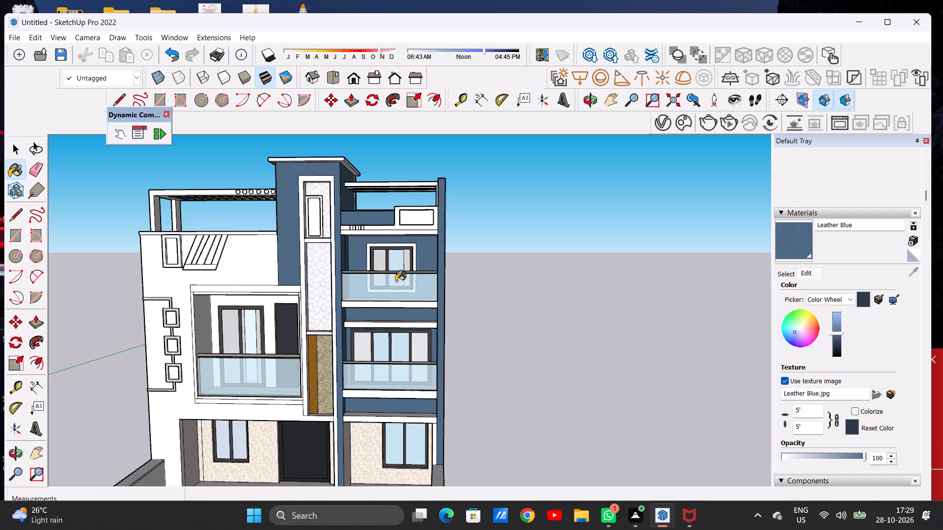
scroll(397, 277, "down", 5)
scroll(383, 212, "down", 4)
scroll(385, 250, "up", 8)
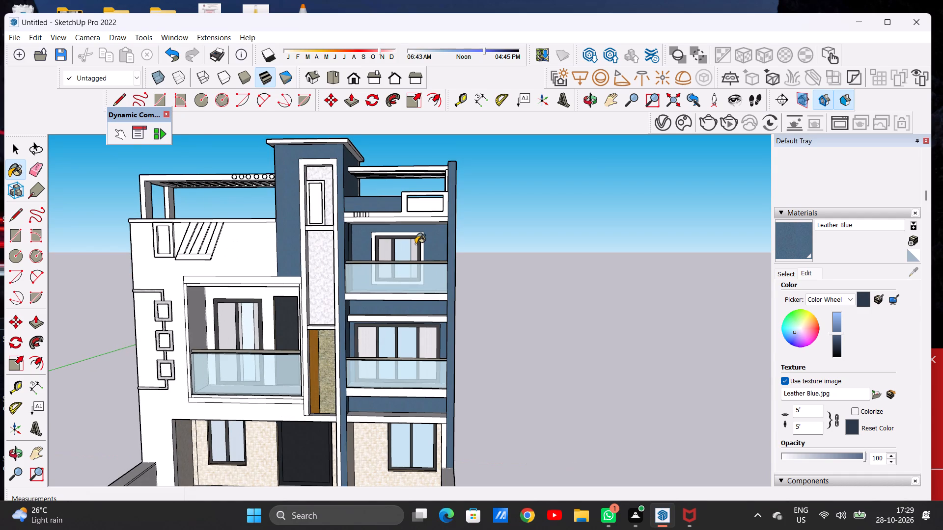
Paint the narrow inner face of the outer blue pillar at roof level, above the parapet frame, with Leather Blue.
middle_click_drag(411, 227, 517, 272)
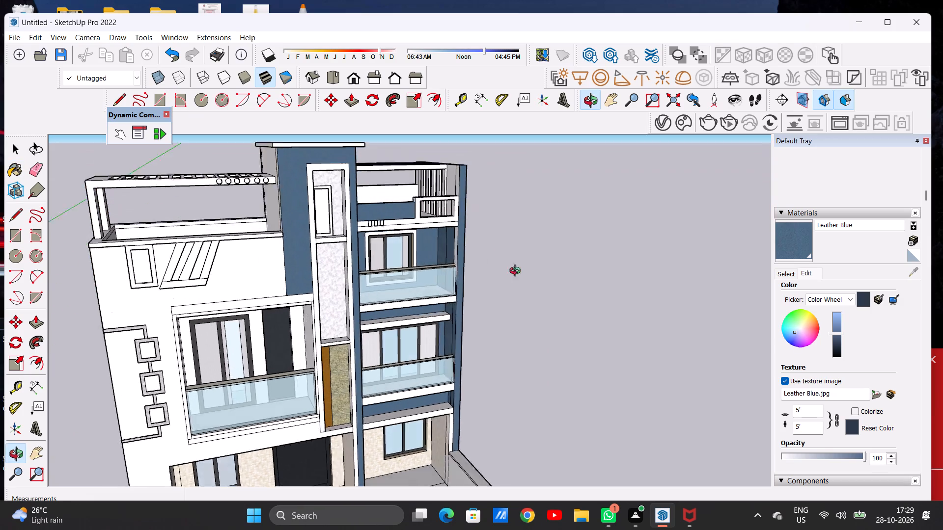
middle_click_drag(517, 272, 559, 297)
scroll(452, 186, "up", 1)
scroll(452, 186, "down", 1)
scroll(452, 186, "up", 6)
scroll(472, 185, "down", 1)
scroll(472, 185, "up", 3)
left_click(459, 188)
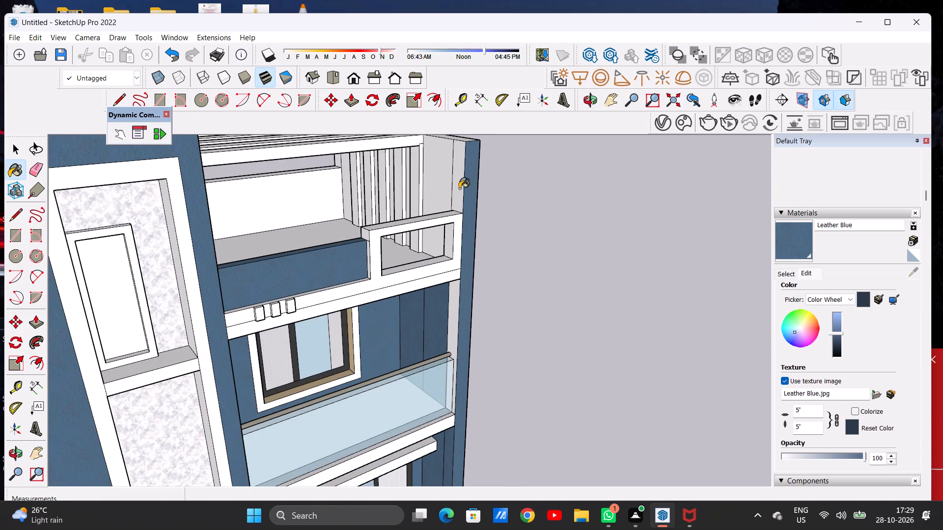
Paint the top face of the outer side wall beside the slatted roof pergola with Leather Blue.
scroll(467, 188, "down", 8)
middle_click_drag(474, 188, 355, 226)
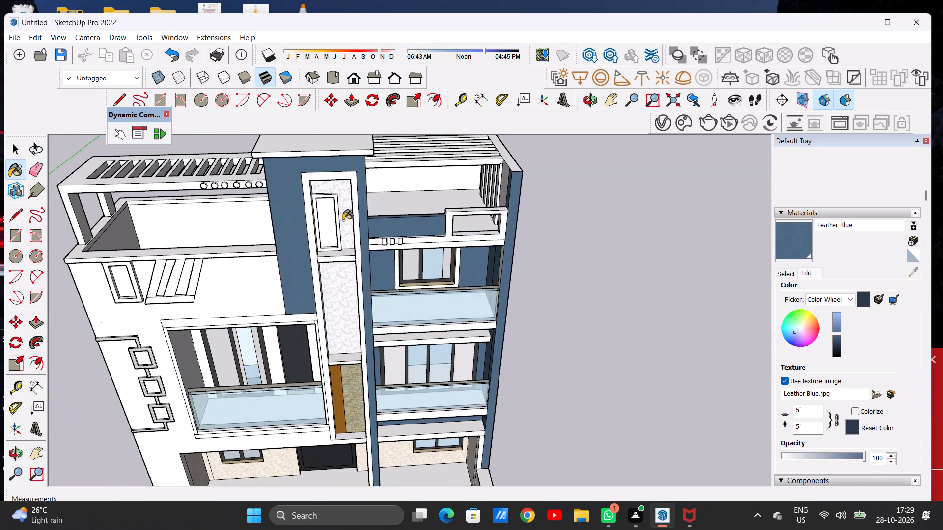
scroll(336, 223, "down", 7)
scroll(413, 197, "up", 13)
scroll(397, 201, "down", 1)
scroll(397, 201, "up", 1)
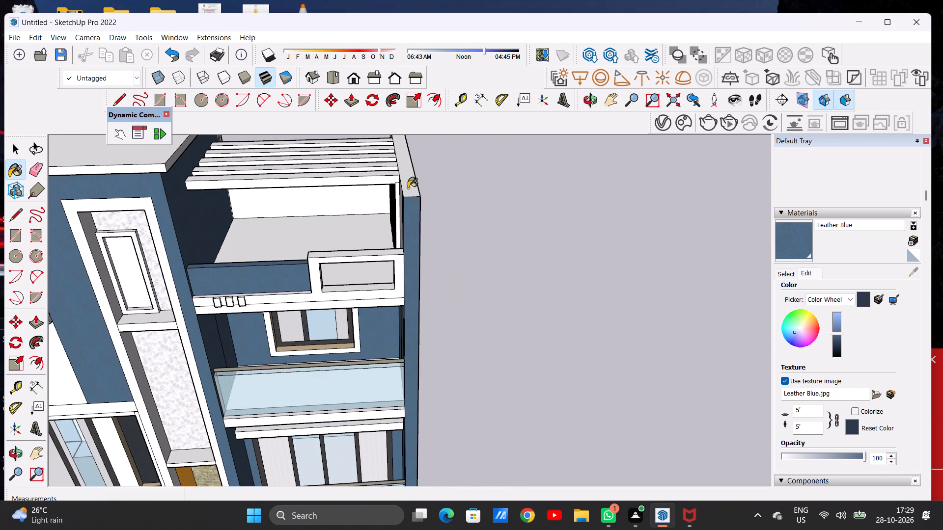
left_click(408, 188)
Paint the tower's side wall facing the roof terrace with the circle-decorated pergola with Leather Blue.
scroll(409, 208, "down", 14)
middle_click_drag(381, 262, 379, 193)
middle_click_drag(379, 222, 528, 192)
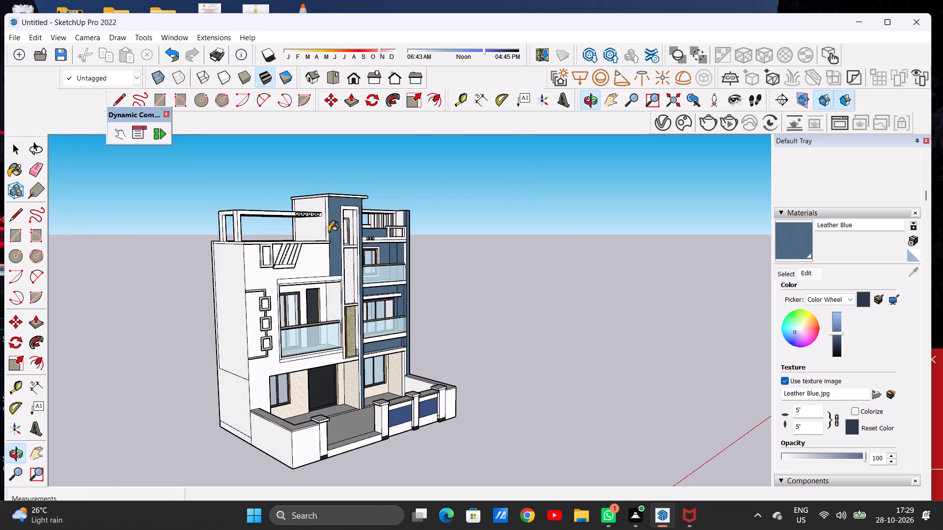
middle_click_drag(328, 232, 330, 284)
scroll(325, 247, "up", 13)
left_click(317, 222)
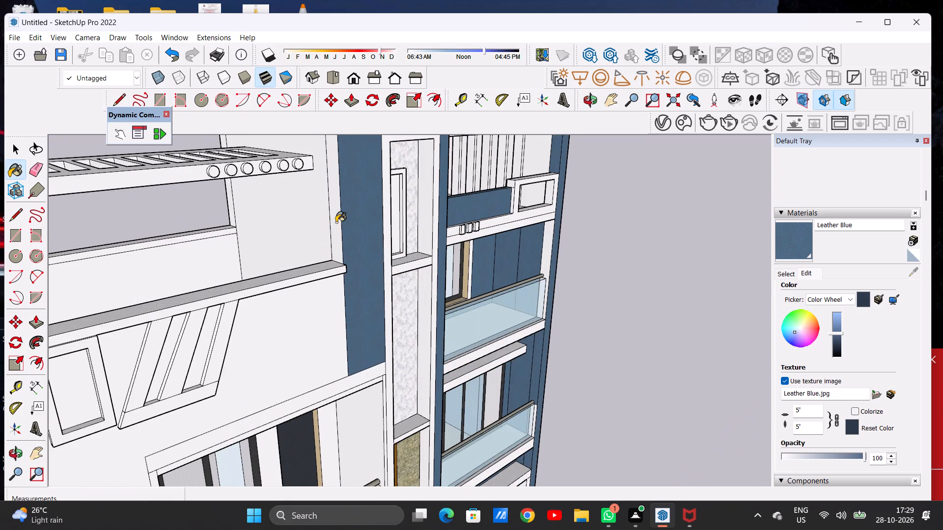
left_click(336, 222)
Paint the narrow strip at the rear end of the tower's terrace-side wall with Leather Blue.
scroll(340, 240, "down", 7)
middle_click_drag(368, 265, 234, 235)
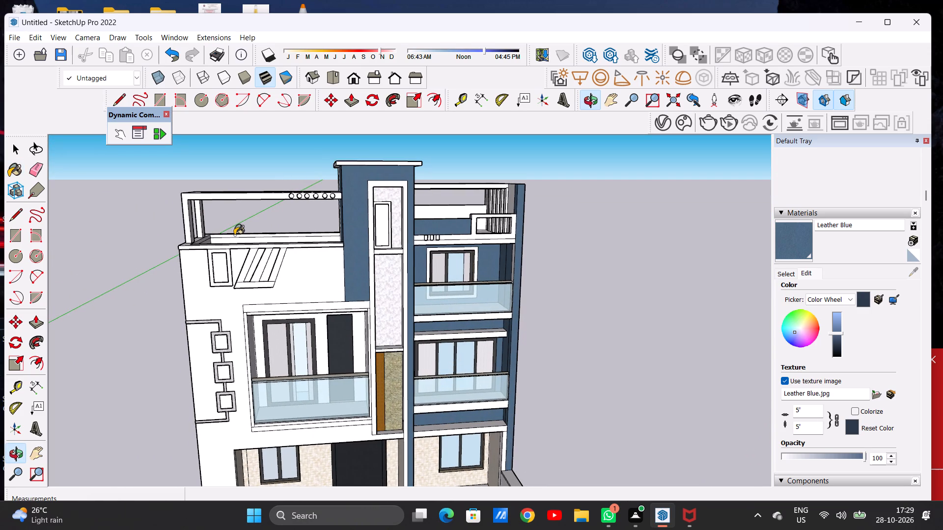
middle_click_drag(309, 237, 511, 257)
scroll(270, 155, "up", 3)
middle_click_drag(273, 178, 538, 190)
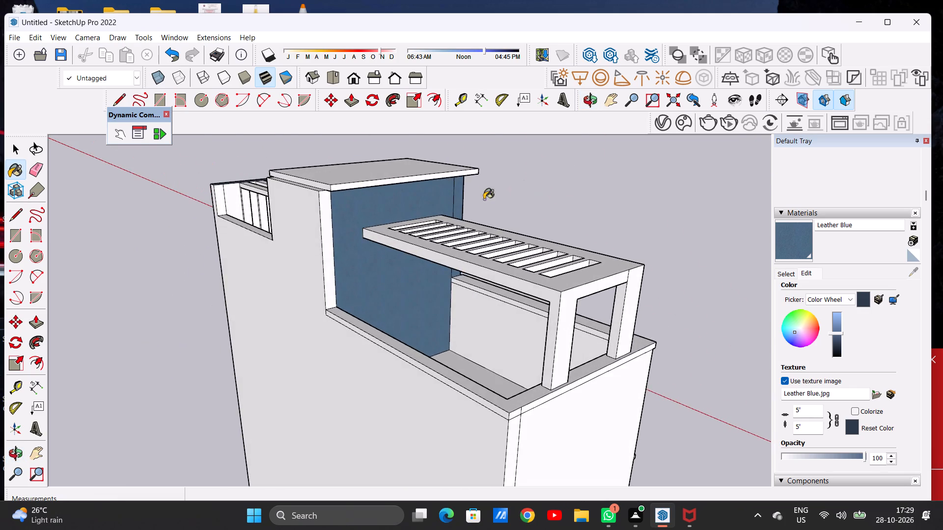
scroll(288, 224, "up", 4)
scroll(338, 206, "up", 5)
left_click(353, 205)
Push/Pull the rear edge of the tower's roof slab outward about 1' 5 3/8" to the rear wall face.
scroll(342, 210, "down", 5)
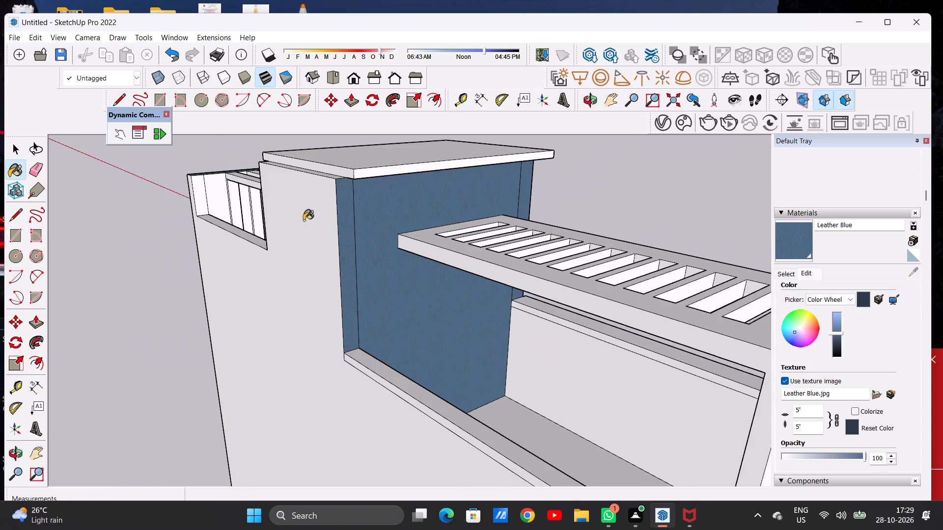
scroll(304, 220, "down", 2)
middle_click_drag(330, 205, 222, 249)
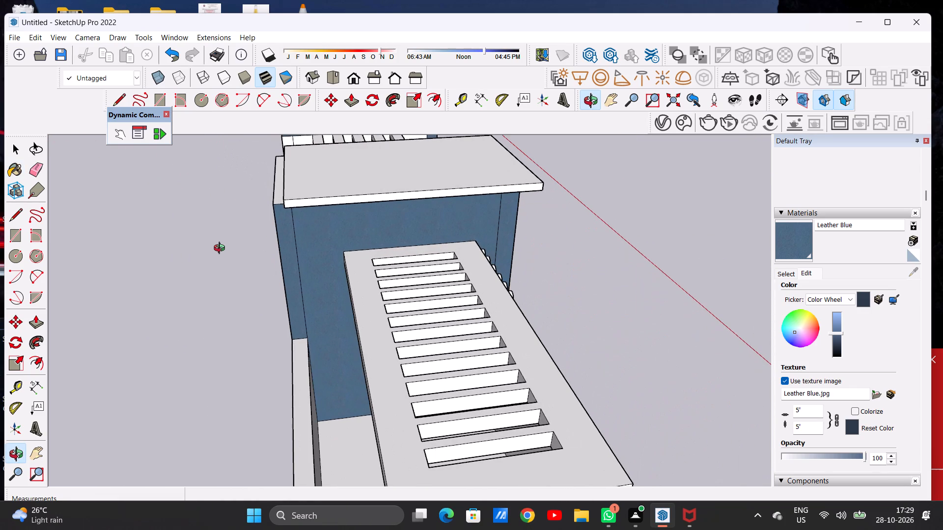
middle_click_drag(222, 249, 333, 247)
key("space")
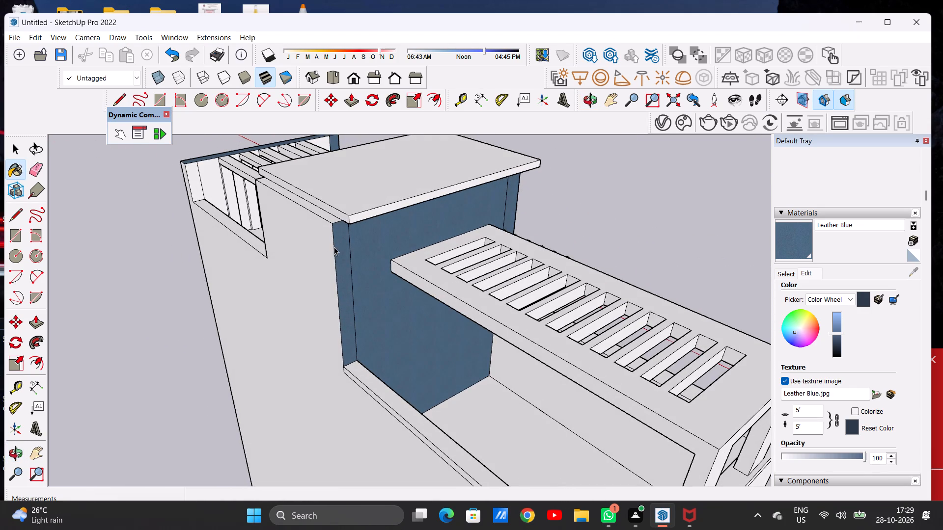
type("P")
scroll(344, 184, "up", 6)
scroll(359, 228, "down", 1)
scroll(359, 228, "up", 5)
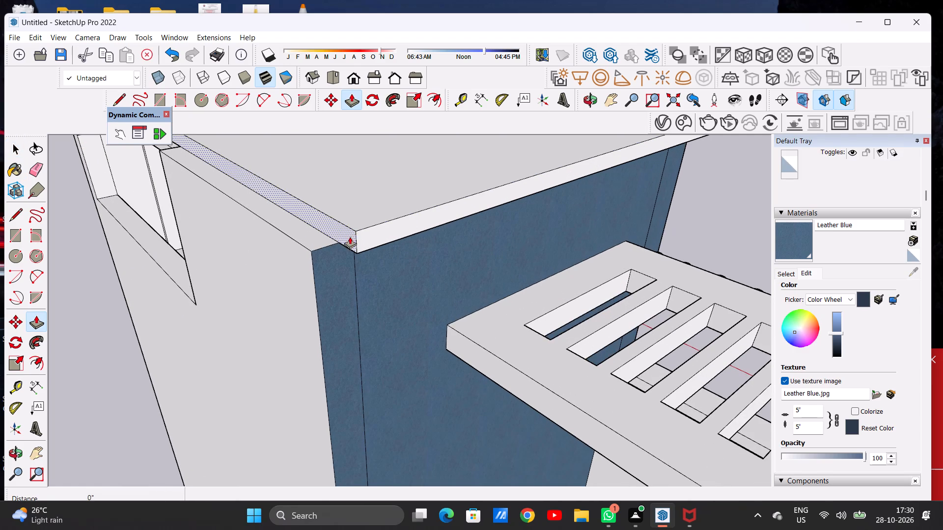
left_click(350, 238)
left_click(314, 262)
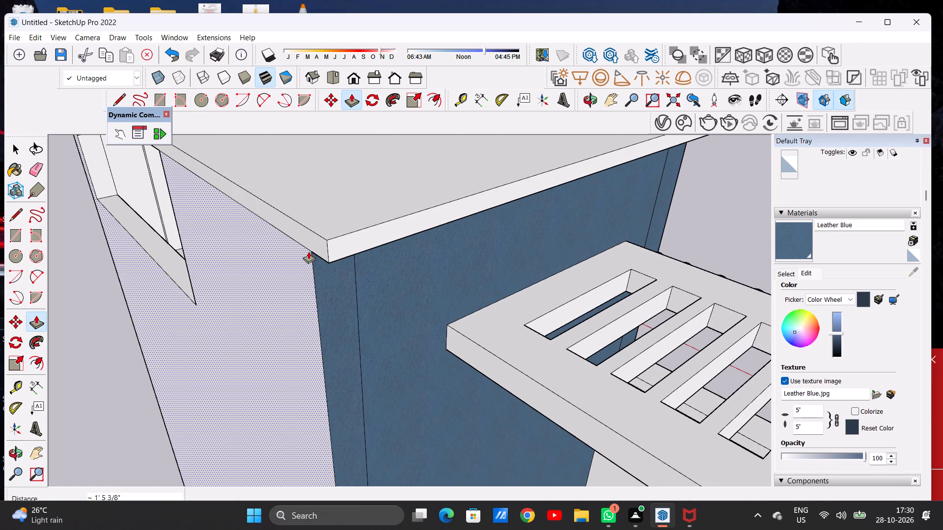
key("space")
Examine the tower roof slab and the whole house from the rear corner around to the front elevation.
scroll(315, 265, "down", 17)
scroll(352, 253, "up", 1)
scroll(358, 253, "down", 3)
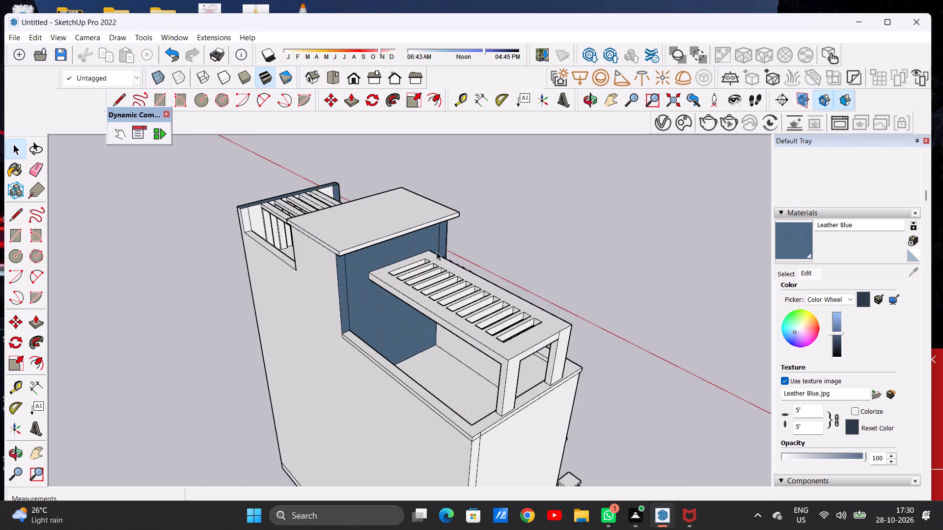
middle_click_drag(451, 256, 64, 236)
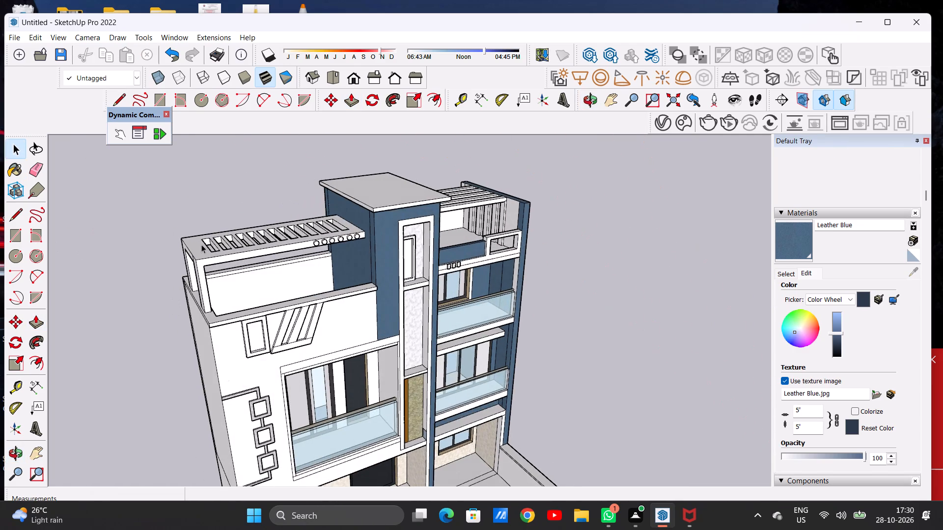
middle_click_drag(278, 249, 153, 227)
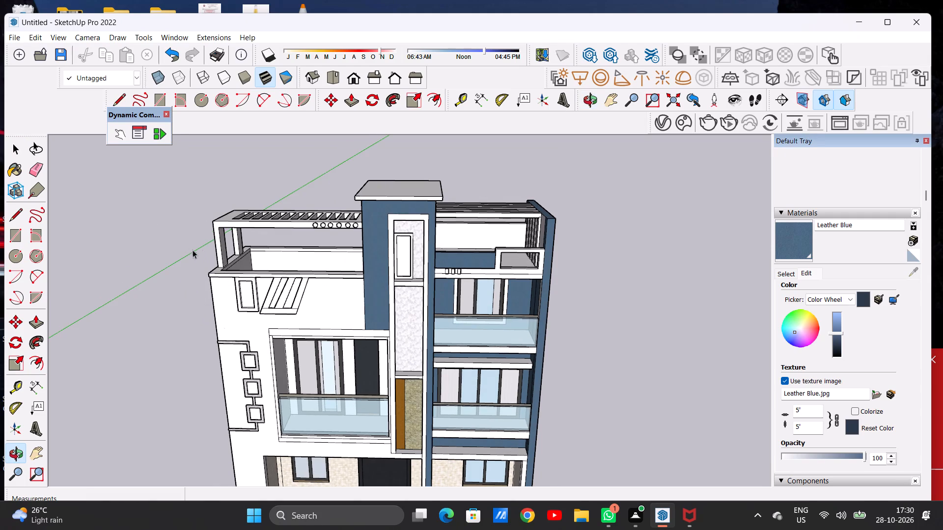
scroll(275, 248, "down", 12)
middle_click_drag(371, 251, 384, 221)
scroll(391, 238, "up", 7)
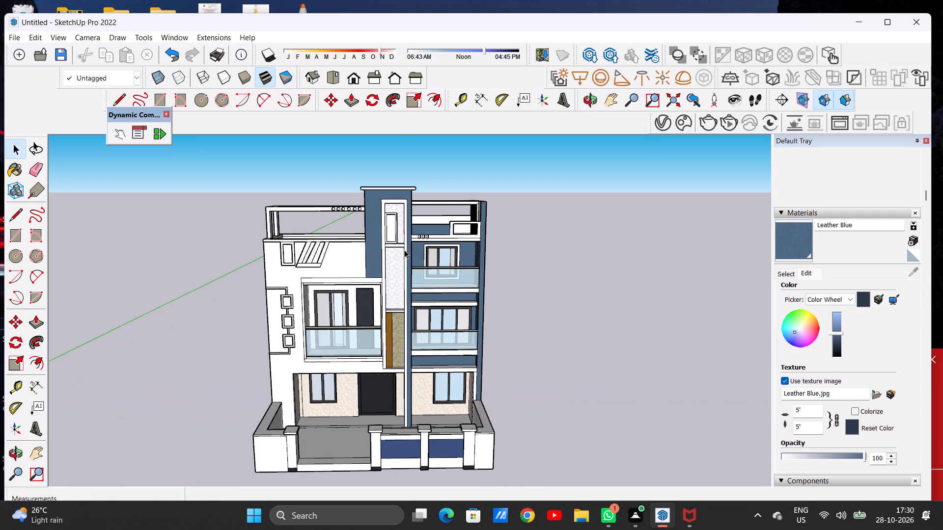
Paint the ceiling of the top-floor balcony beside the tower with Leather Blue.
scroll(431, 252, "up", 8)
middle_click_drag(374, 233, 362, 220)
scroll(352, 244, "down", 8)
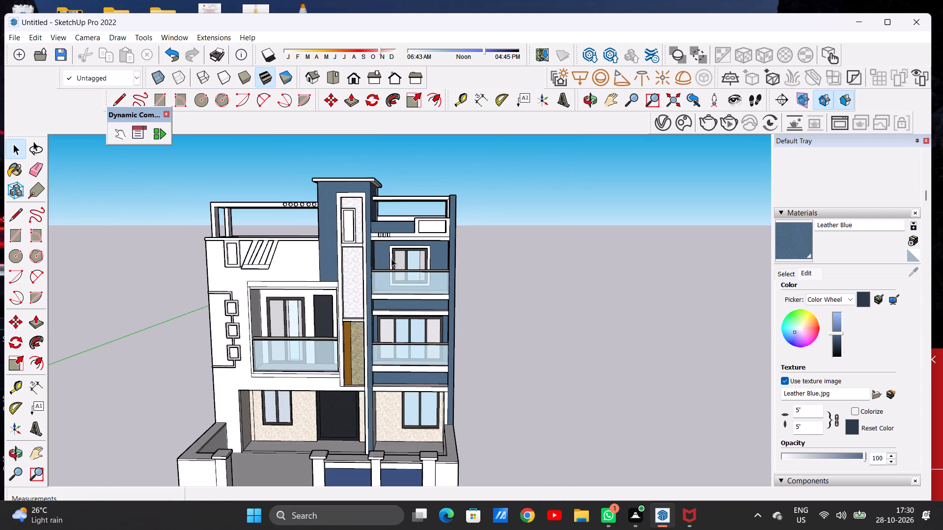
scroll(414, 255, "up", 7)
middle_click(405, 275)
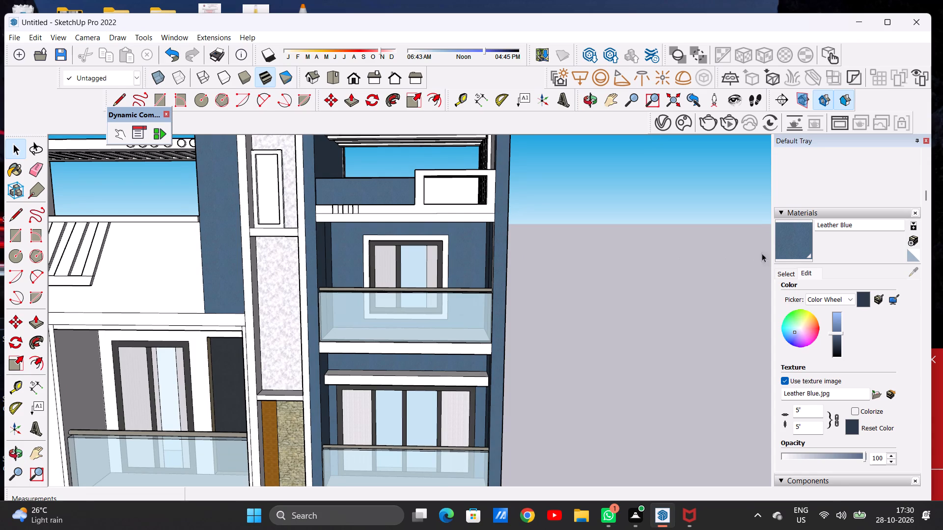
left_click(799, 248)
scroll(520, 258, "down", 3)
scroll(537, 256, "up", 1)
scroll(549, 256, "down", 3)
middle_click_drag(444, 276, 430, 248)
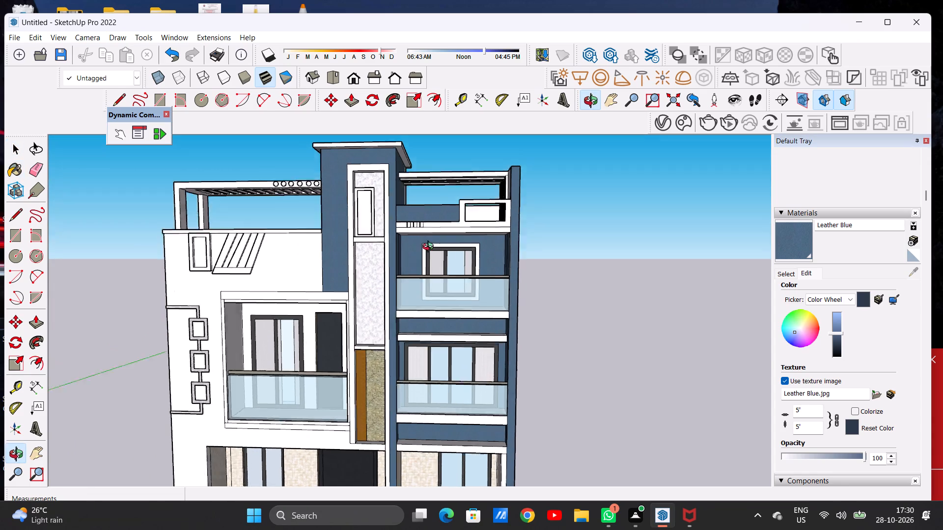
middle_click_drag(430, 248, 418, 222)
scroll(435, 228, "up", 15)
left_click(429, 227)
Paint the underside of the sunshade above the middle-floor balcony's wide window with Leather Blue.
scroll(440, 245, "down", 6)
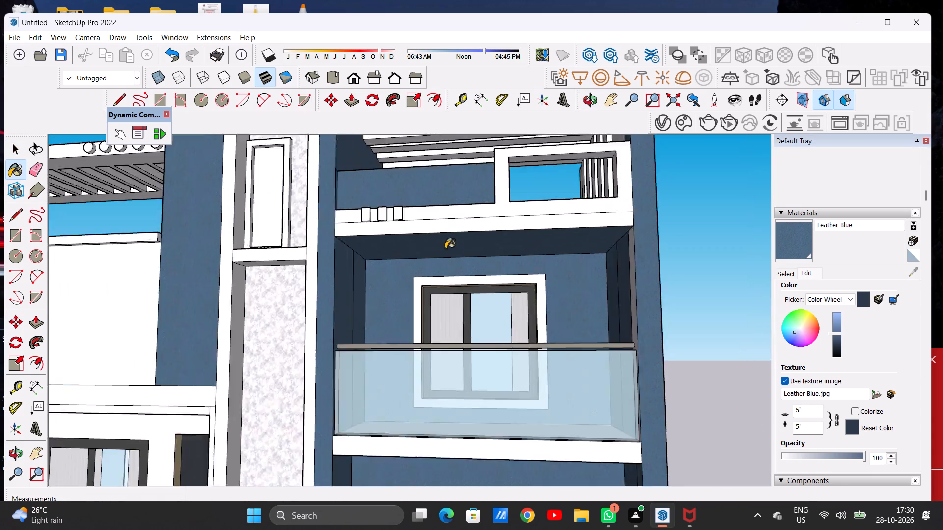
scroll(445, 249, "down", 9)
scroll(433, 231, "up", 1)
scroll(436, 229, "down", 3)
scroll(447, 336, "up", 10)
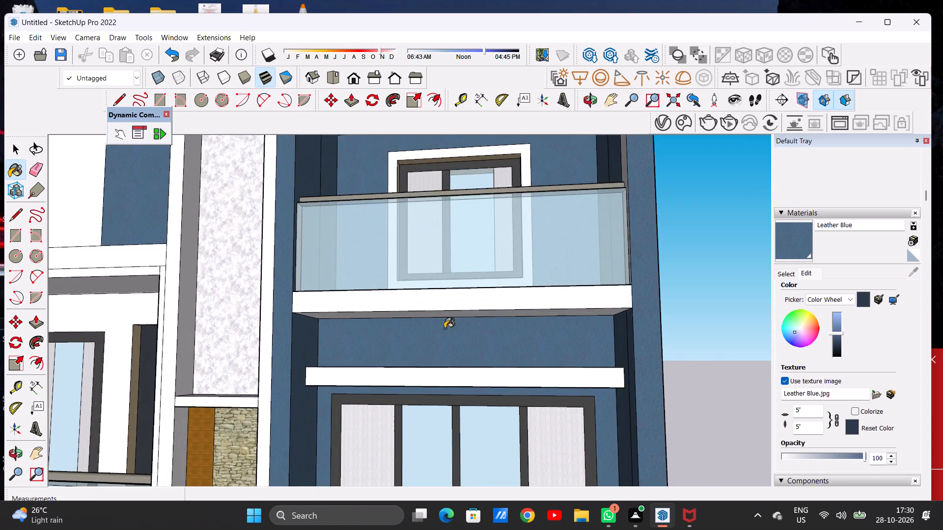
scroll(444, 262, "down", 7)
scroll(440, 353, "up", 15)
middle_click_drag(432, 349, 428, 311)
scroll(430, 348, "up", 1)
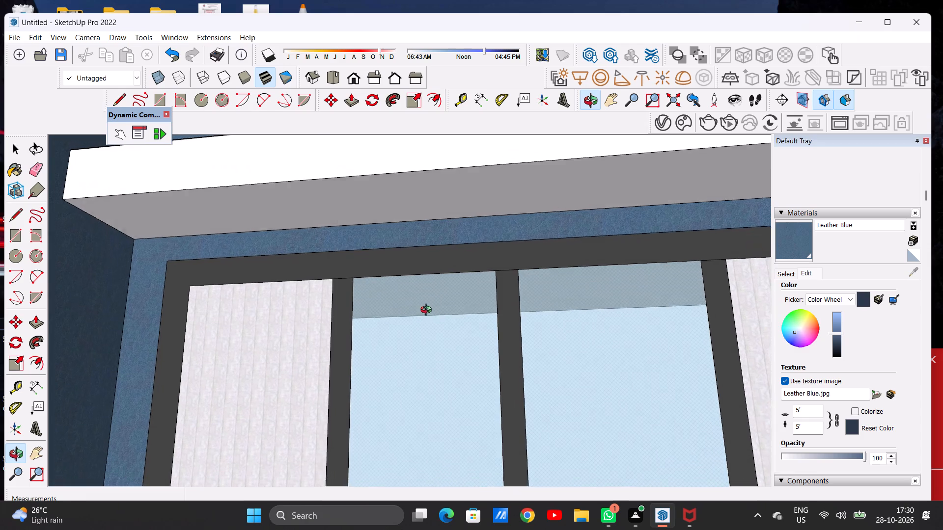
middle_click_drag(428, 311, 428, 308)
left_click(438, 193)
Examine the middle-floor sunshade and the whole front elevation from several angles for surfaces still unpainted.
scroll(427, 277, "down", 10)
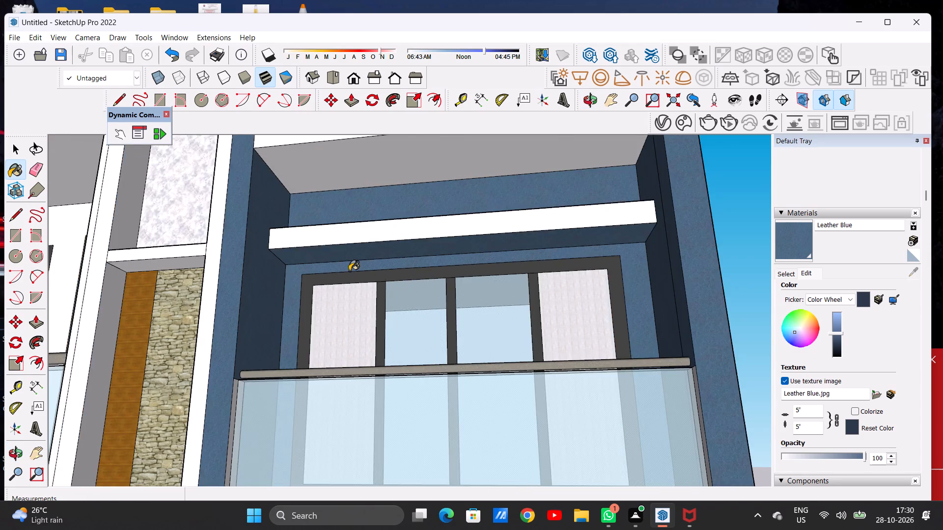
middle_click_drag(349, 271, 386, 387)
scroll(383, 330, "down", 9)
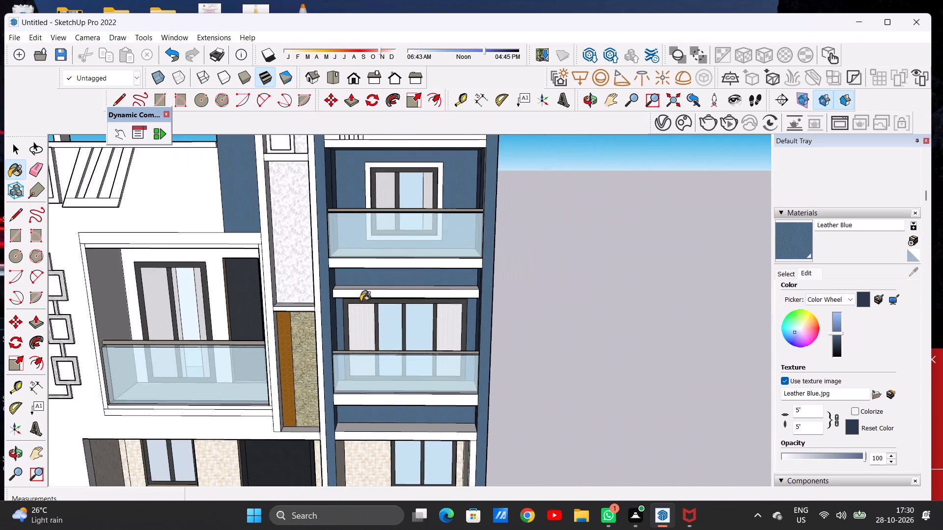
scroll(366, 291, "down", 6)
middle_click_drag(401, 305, 349, 292)
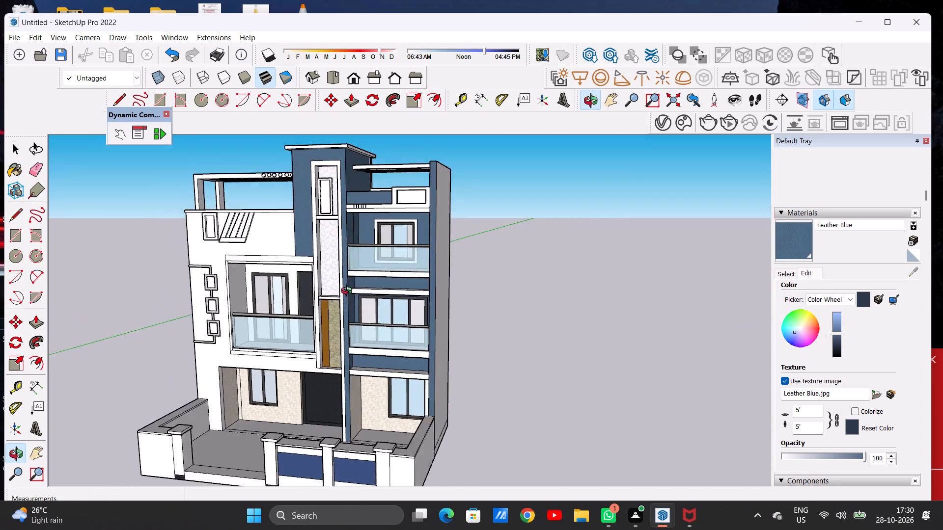
middle_click_drag(349, 292, 268, 292)
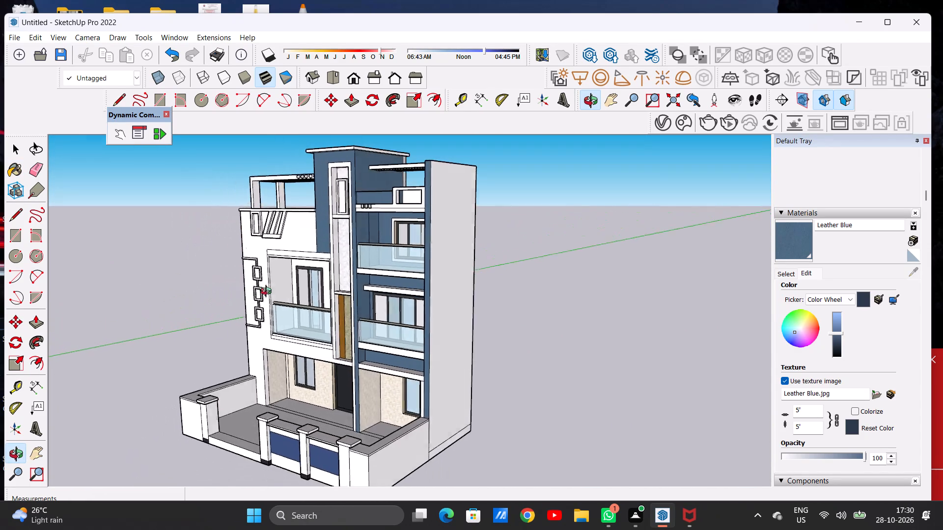
middle_click_drag(268, 292, 391, 255)
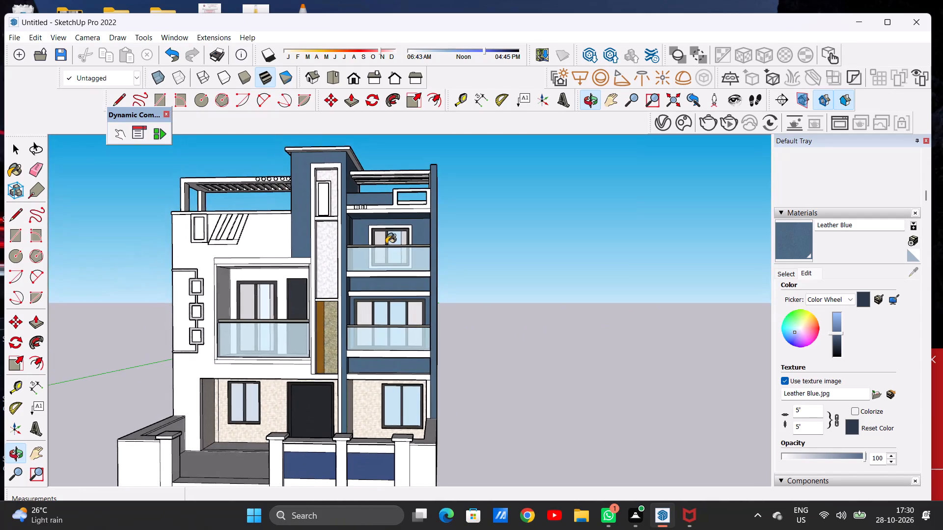
middle_click_drag(379, 305, 353, 347)
scroll(383, 303, "up", 6)
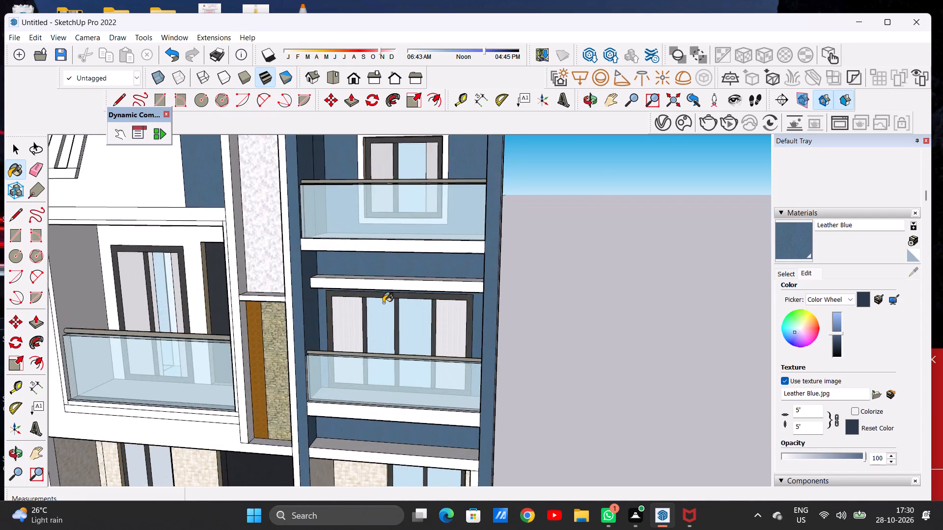
scroll(383, 303, "up", 8)
middle_click_drag(380, 312, 381, 331)
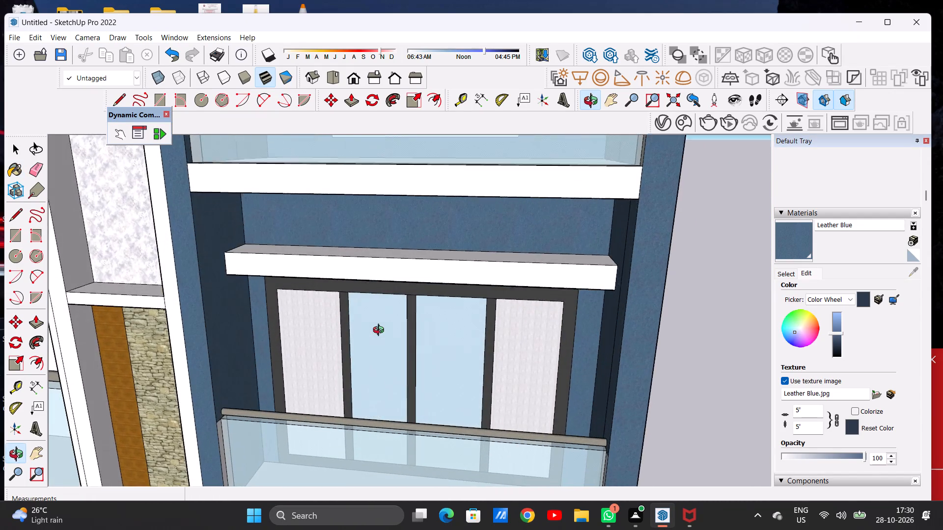
middle_click_drag(381, 331, 379, 327)
scroll(396, 327, "down", 7)
scroll(431, 312, "up", 1)
scroll(431, 312, "down", 14)
middle_click_drag(357, 338, 377, 329)
scroll(428, 320, "down", 2)
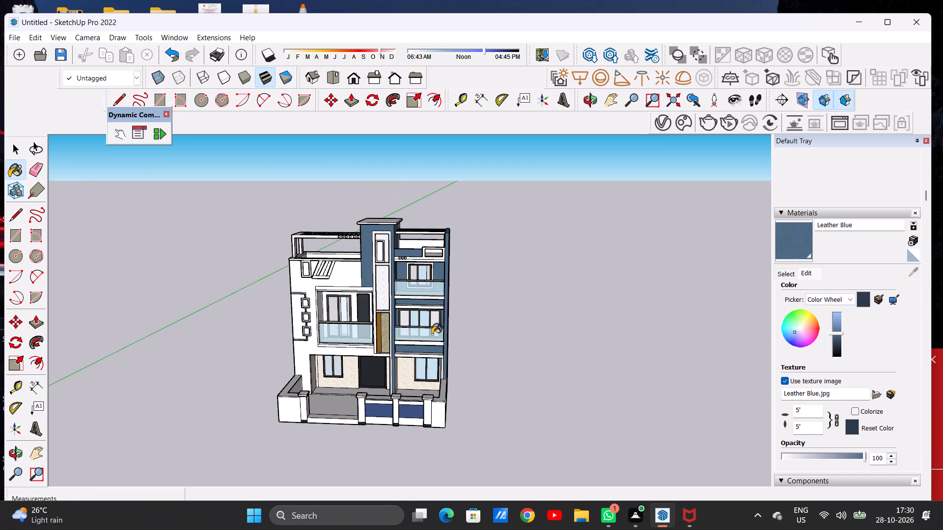
scroll(409, 372, "up", 2)
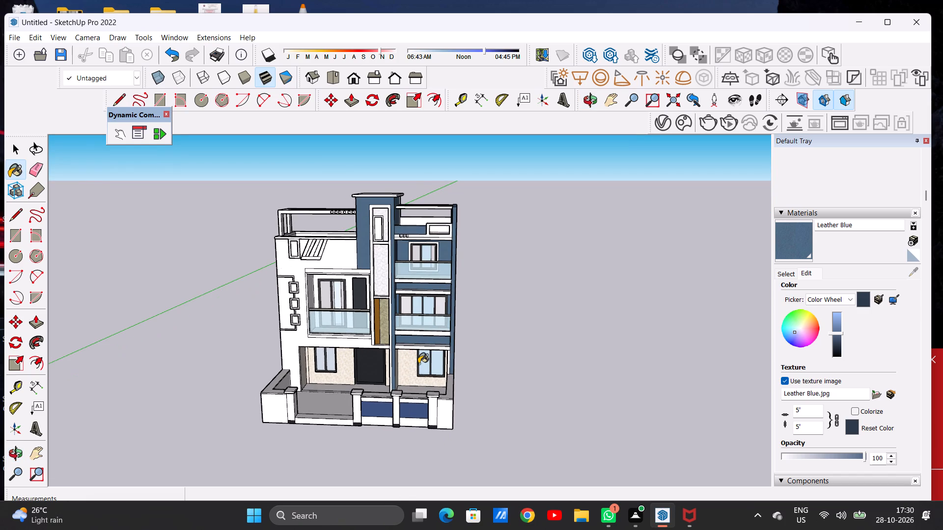
scroll(418, 336, "down", 5)
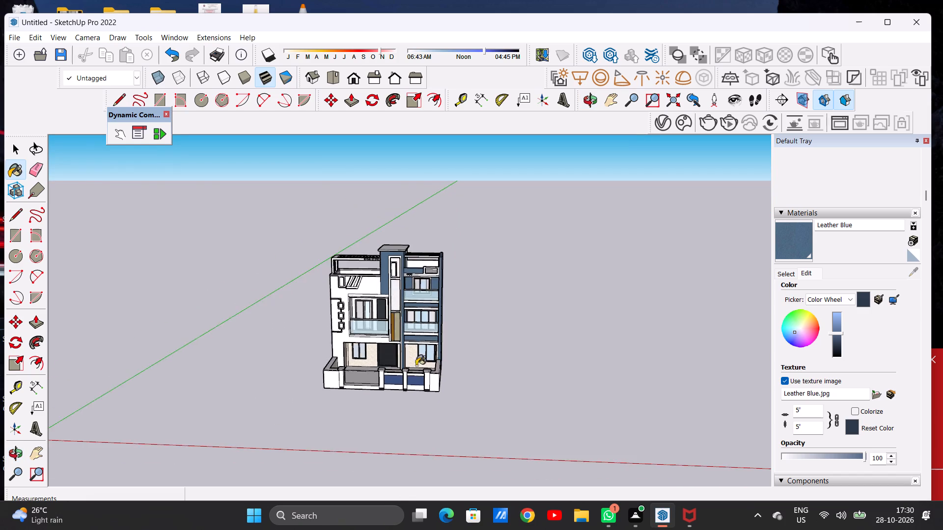
Paint the recessed front boundary wall panel nearest the gate opening with Leather Blue.
scroll(406, 399, "up", 18)
scroll(395, 371, "down", 1)
left_click(381, 366)
Paint the second recessed front boundary wall panel, farther from the gate opening, with Leather Blue.
scroll(385, 370, "up", 2)
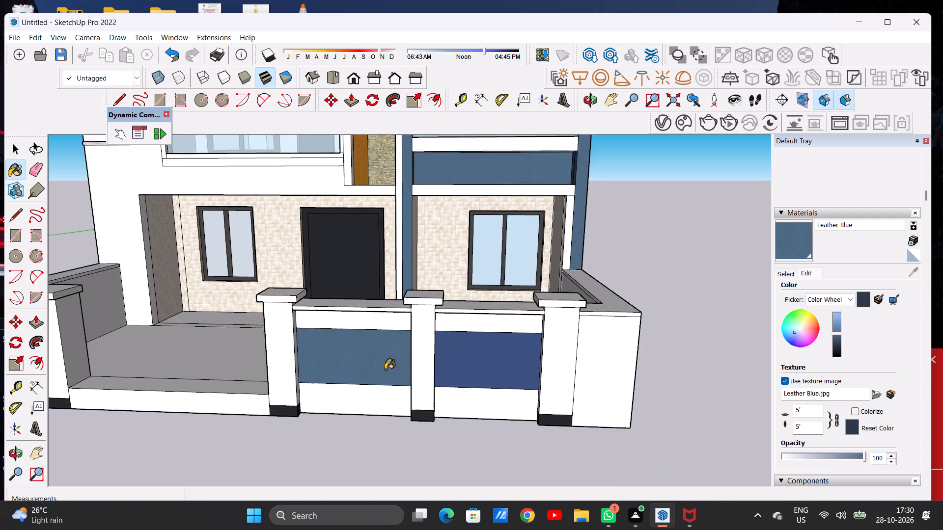
scroll(385, 370, "up", 5)
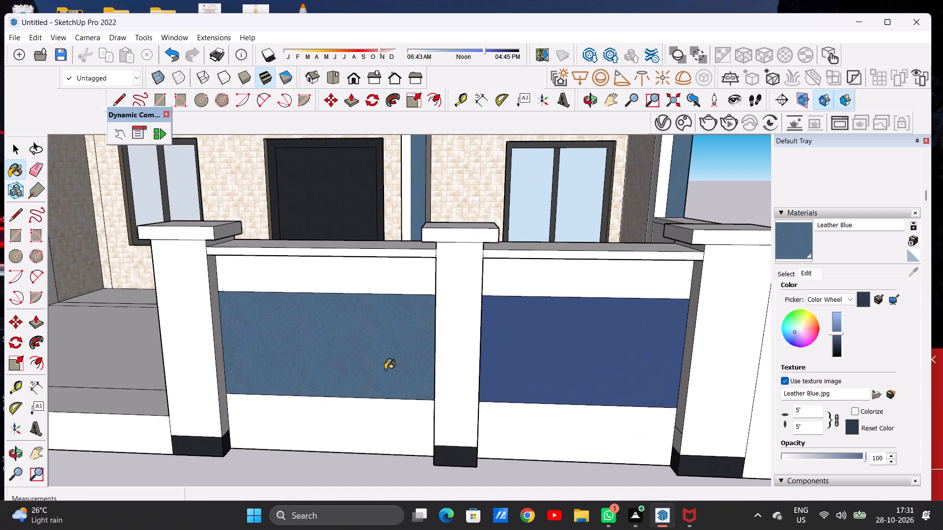
scroll(391, 369, "down", 5)
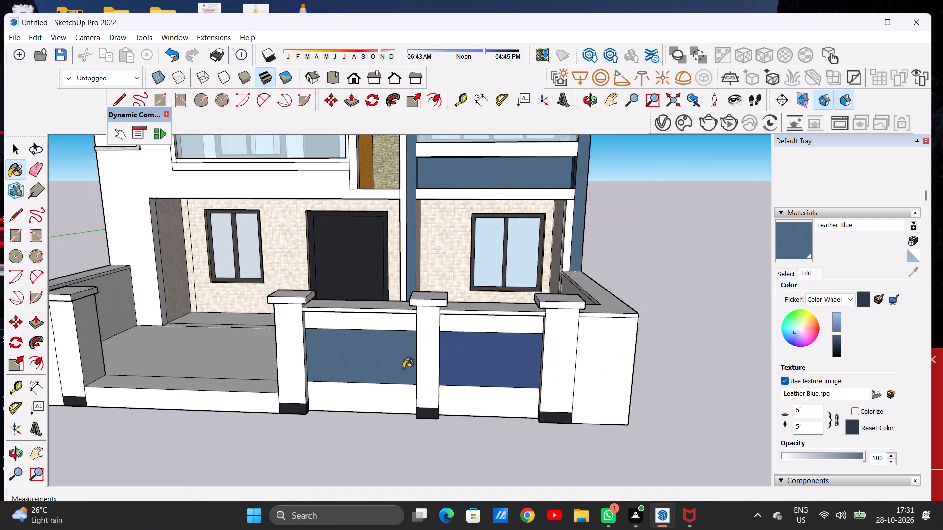
scroll(403, 368, "down", 13)
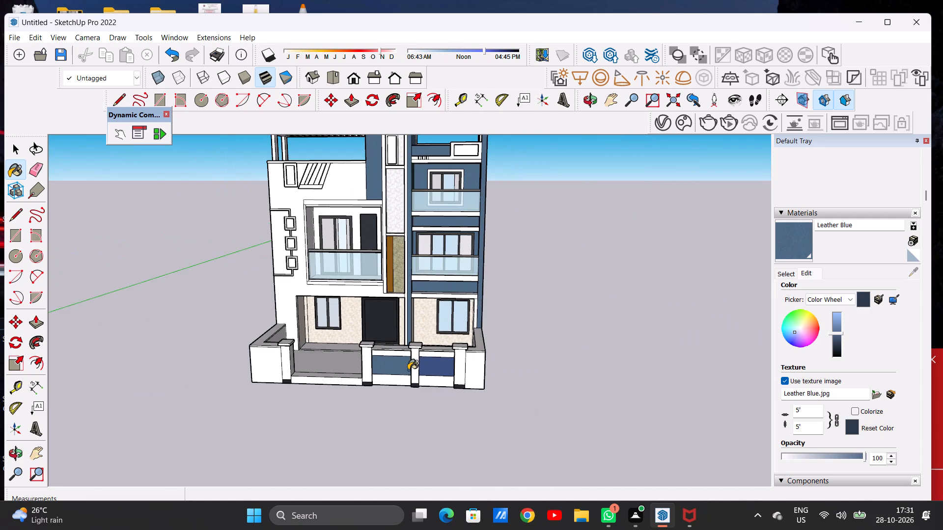
scroll(408, 370, "up", 3)
scroll(408, 370, "down", 1)
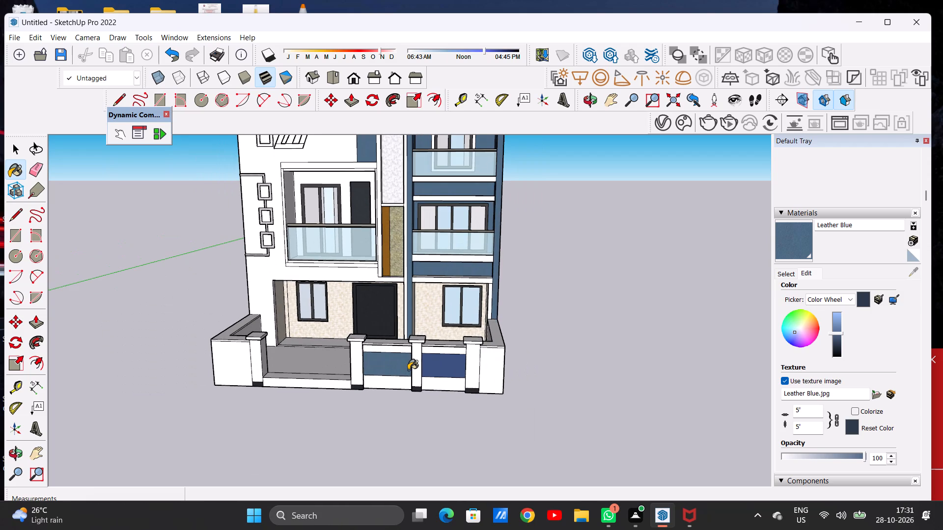
left_click(451, 369)
Examine the boundary wall panels up close and against the whole front elevation.
scroll(398, 398, "down", 8)
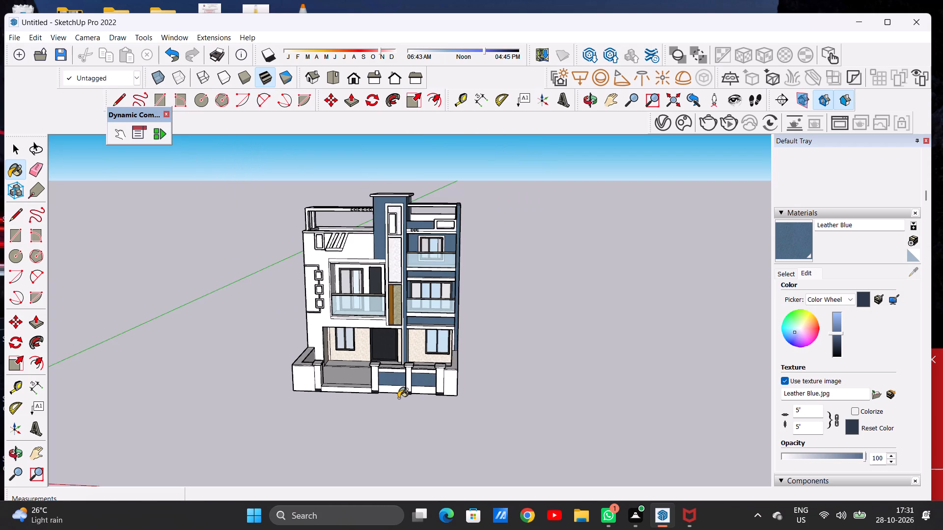
scroll(398, 398, "down", 1)
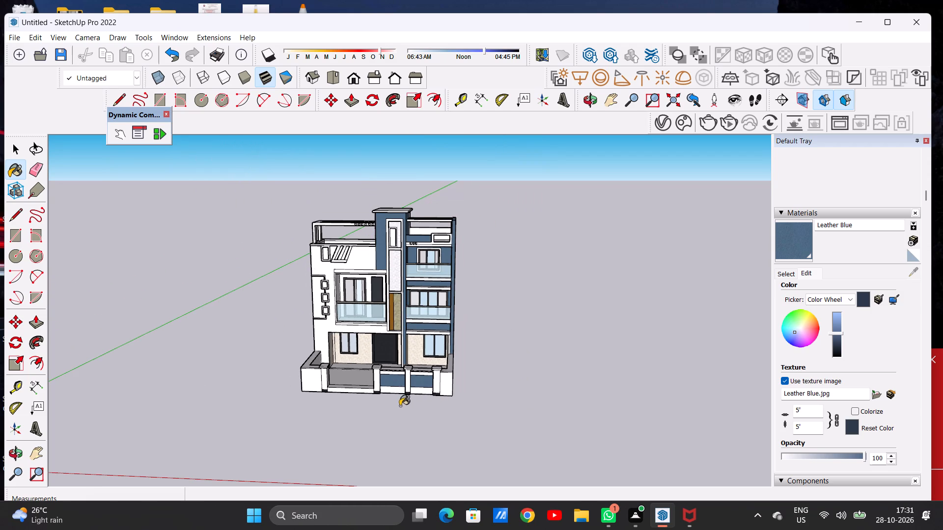
middle_click_drag(398, 405, 401, 389)
scroll(392, 372, "up", 6)
scroll(392, 372, "down", 1)
scroll(396, 376, "up", 5)
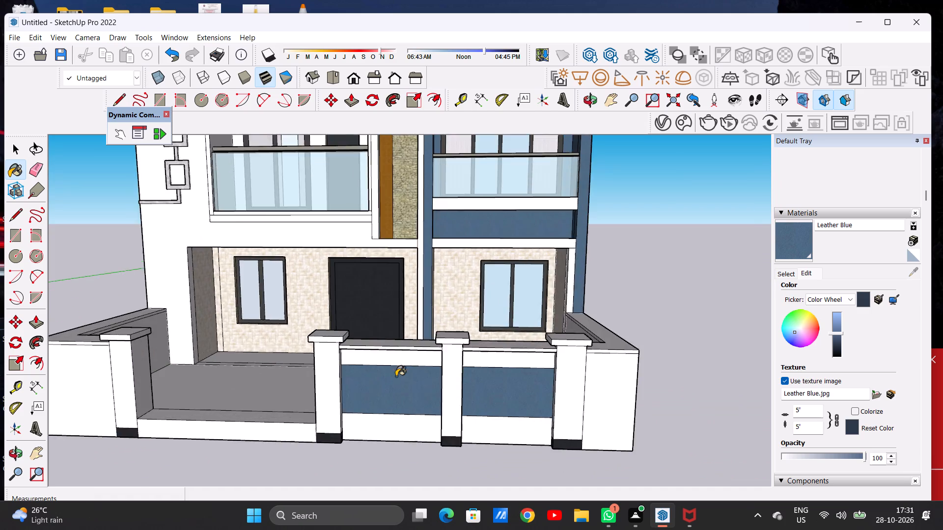
scroll(396, 376, "up", 14)
scroll(405, 401, "down", 2)
scroll(405, 401, "up", 1)
scroll(405, 401, "down", 1)
scroll(405, 401, "up", 12)
scroll(405, 402, "up", 9)
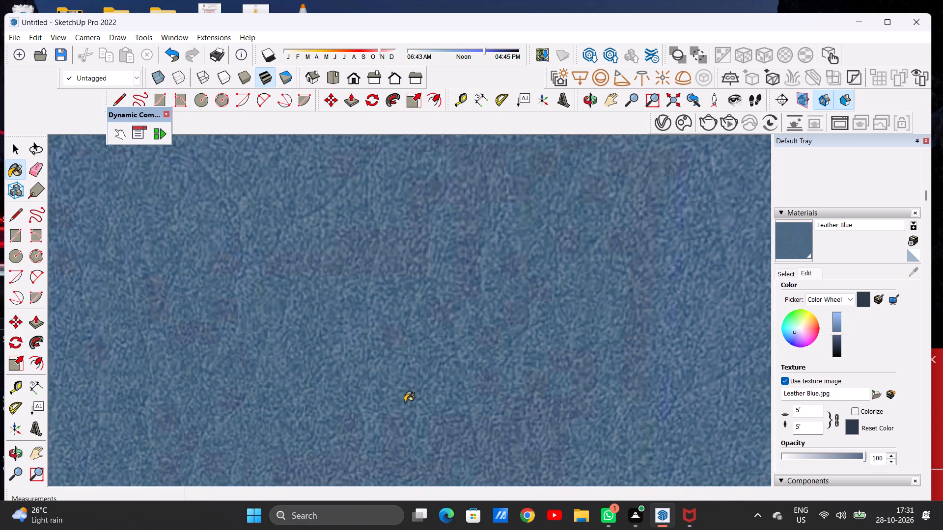
scroll(418, 393, "down", 7)
scroll(418, 393, "down", 20)
scroll(418, 393, "down", 2)
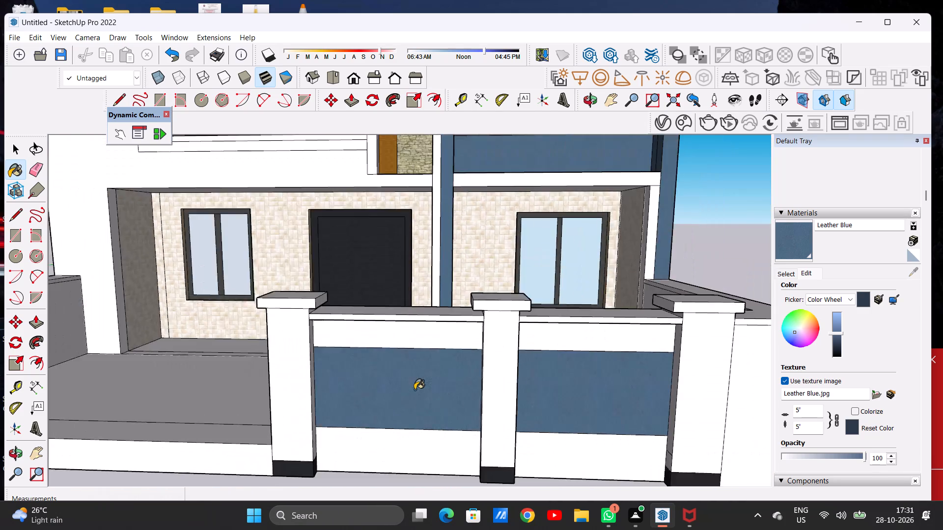
scroll(415, 390, "down", 3)
key("space")
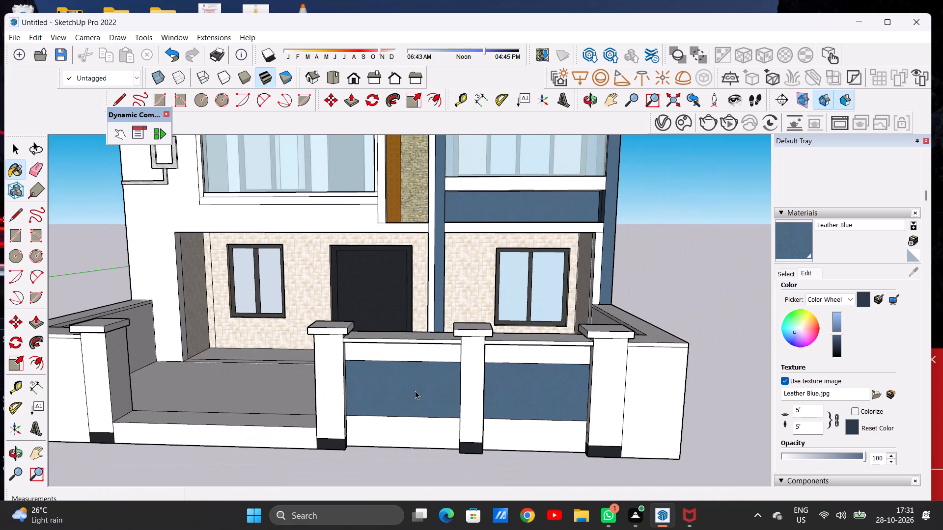
scroll(415, 391, "down", 12)
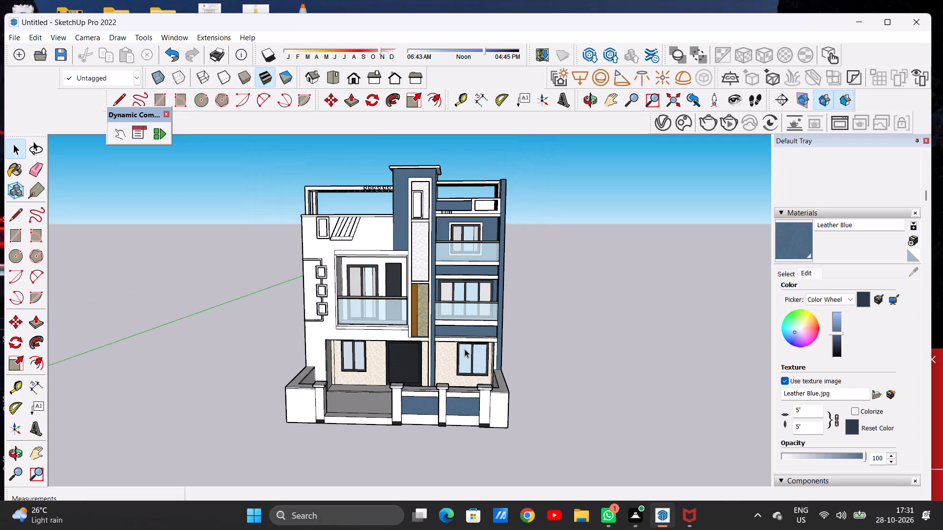
Paint the narrow inner face of the outer pillar beside the top-floor balcony with Leather Blue.
middle_click_drag(465, 349, 505, 313)
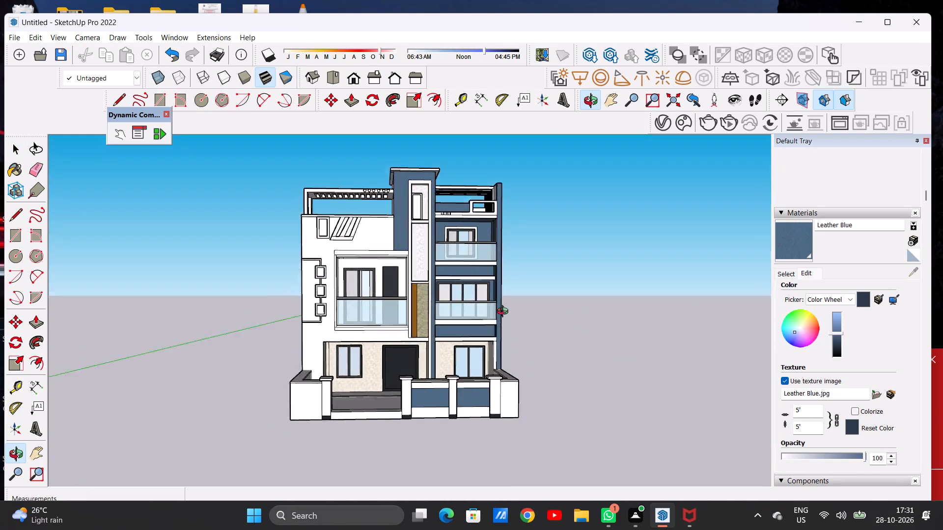
middle_click_drag(505, 313, 590, 379)
scroll(494, 245, "up", 4)
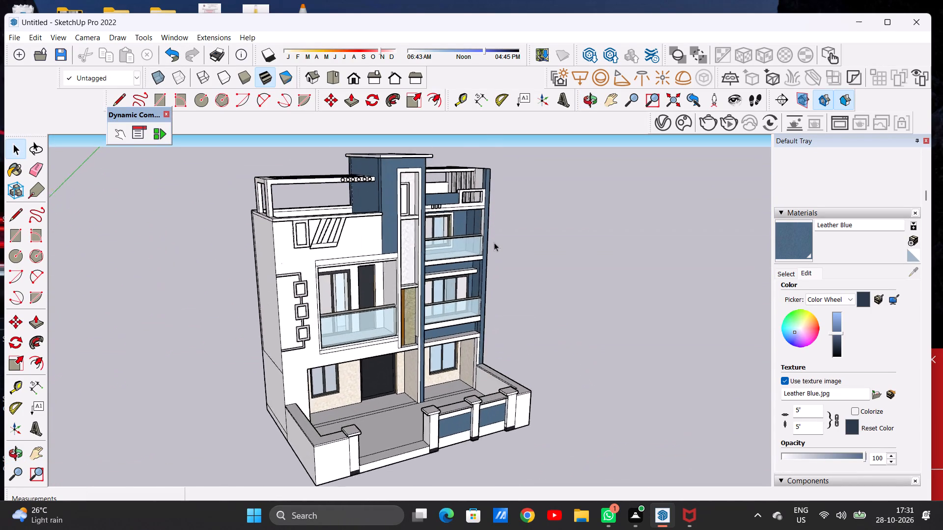
scroll(494, 242, "up", 5)
scroll(477, 193, "up", 4)
scroll(476, 192, "down", 1)
scroll(476, 192, "up", 4)
scroll(474, 213, "down", 2)
scroll(474, 214, "up", 3)
scroll(474, 217, "down", 1)
scroll(474, 217, "up", 2)
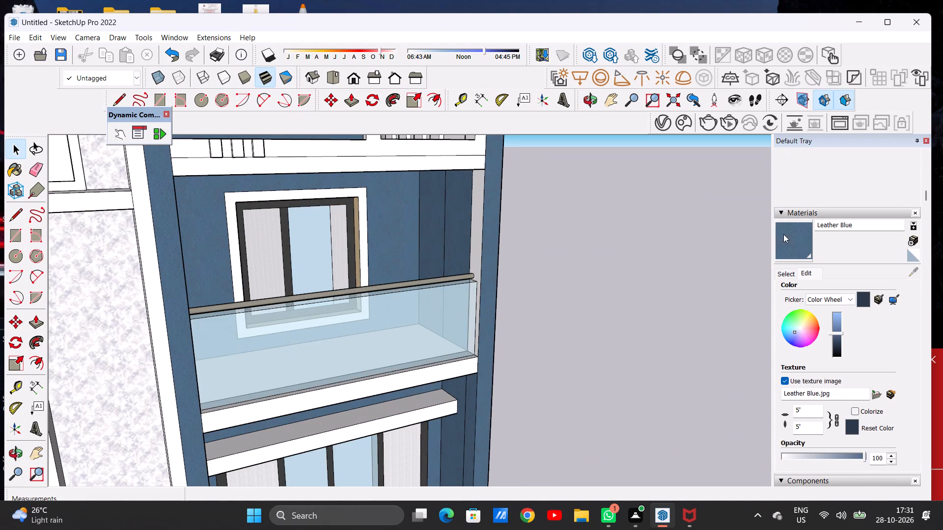
left_click(792, 232)
left_click(479, 238)
Examine the Leather Blue finish across the whole house from both sides and from a distance.
scroll(465, 249, "down", 4)
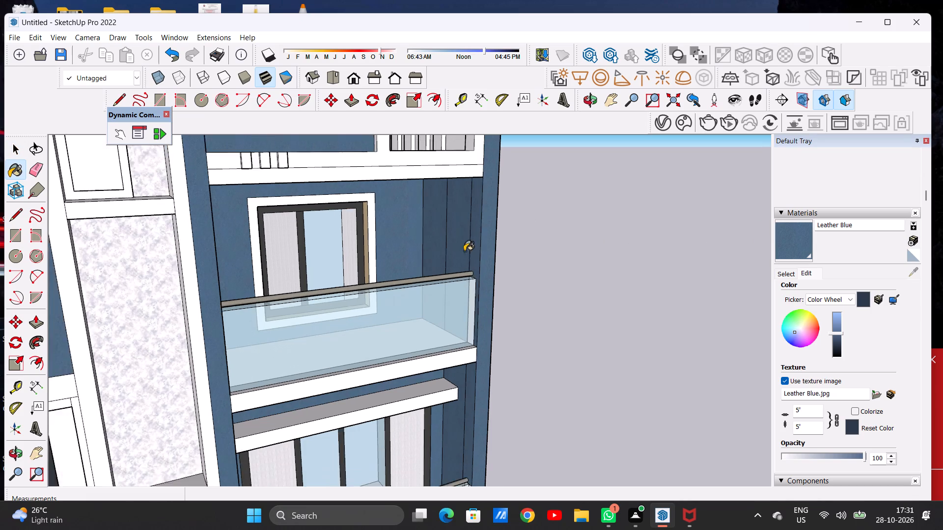
scroll(464, 251, "down", 4)
middle_click_drag(452, 244, 138, 250)
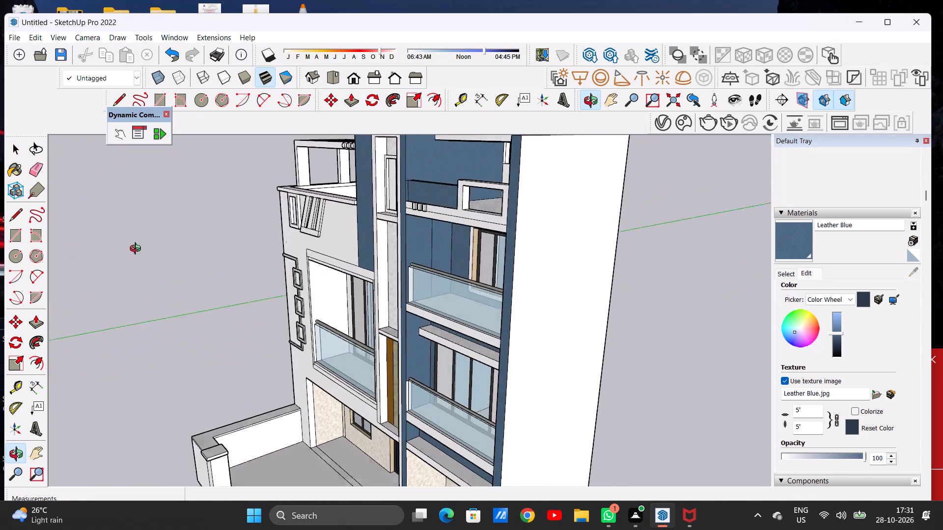
middle_click_drag(138, 250, 494, 219)
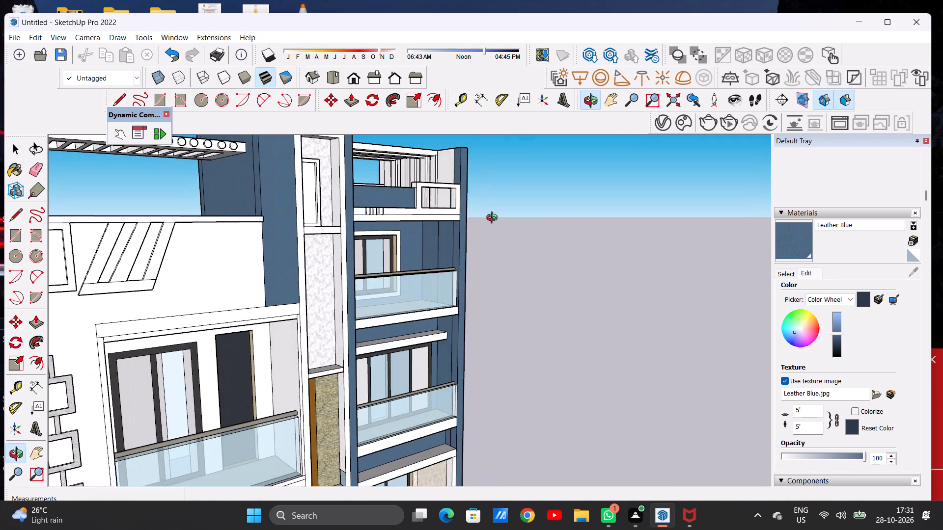
middle_click_drag(494, 219, 256, 222)
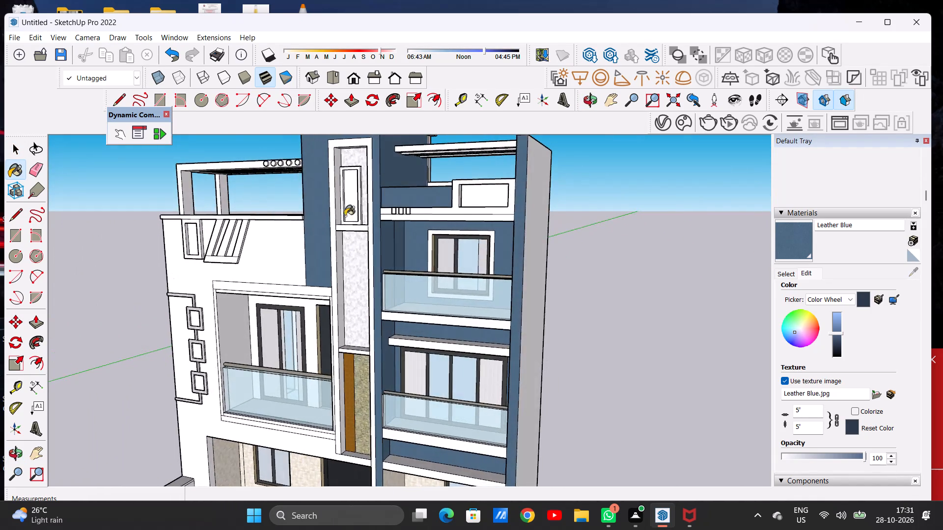
scroll(392, 210, "down", 6)
middle_click_drag(413, 206, 301, 218)
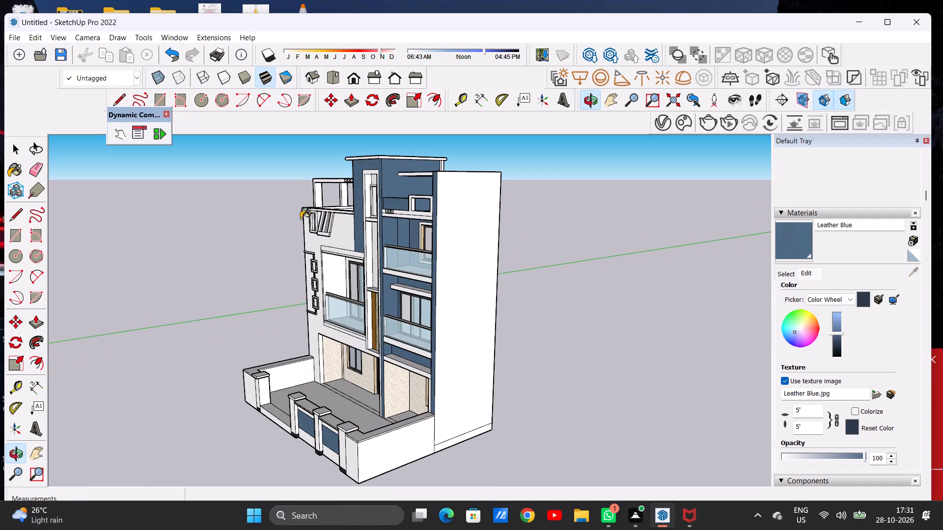
scroll(236, 236, "down", 4)
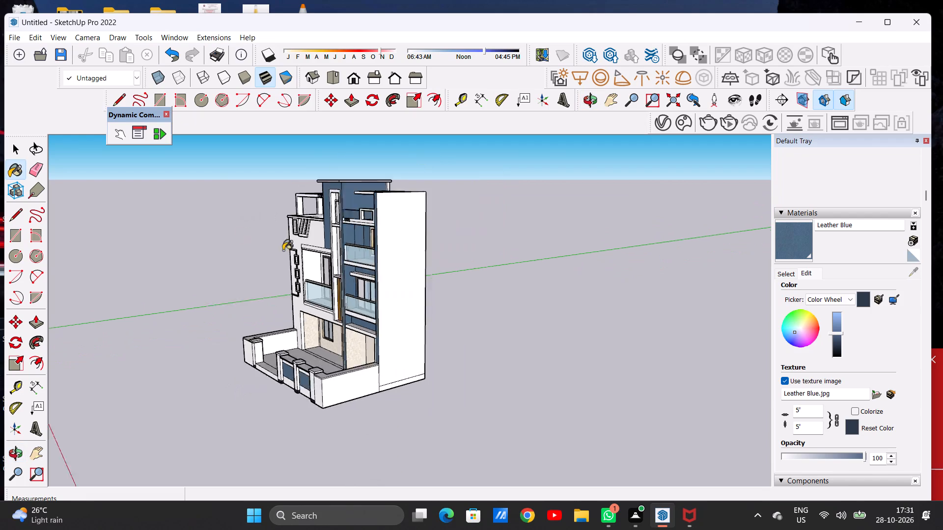
scroll(283, 250, "down", 4)
middle_click_drag(271, 262, 381, 248)
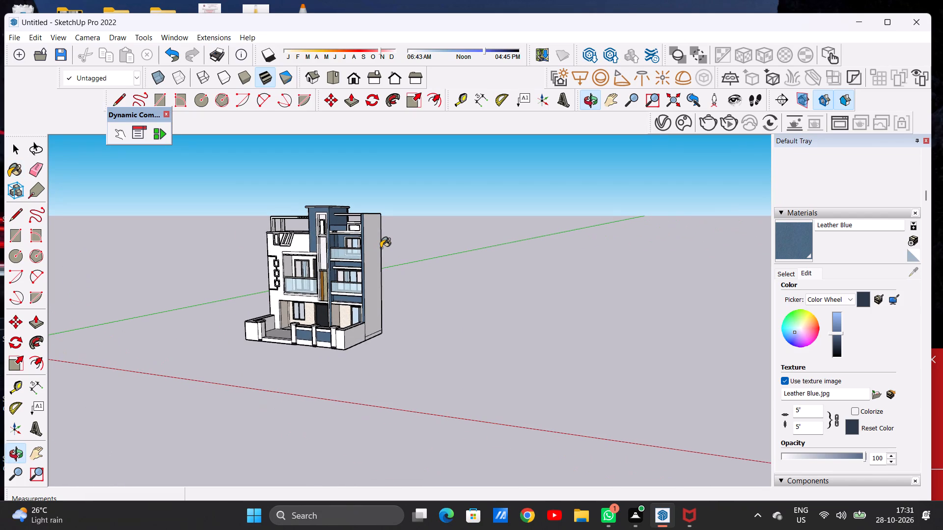
scroll(381, 248, "down", 8)
middle_click_drag(329, 263, 403, 287)
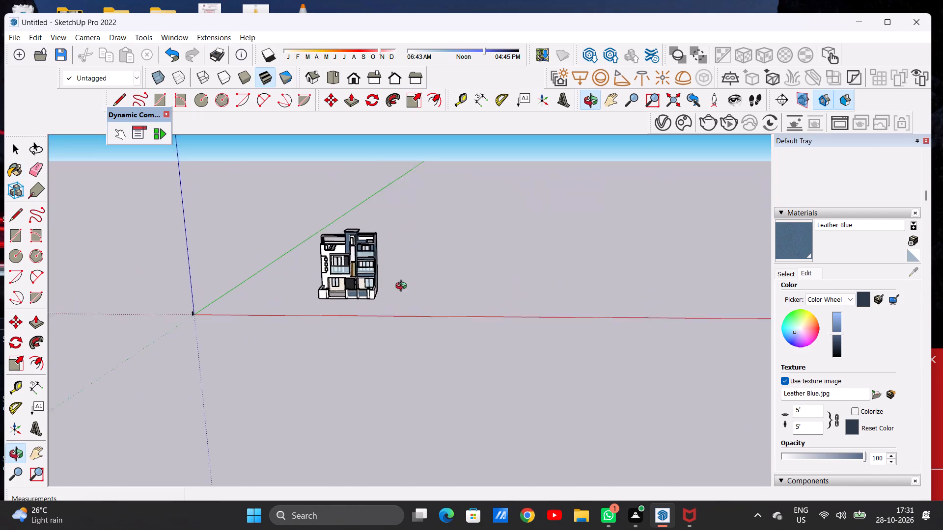
middle_click_drag(403, 287, 388, 295)
Examine the blue balcony bays, sunshade and ground-floor front up close, including their undersides, against the full front elevation.
scroll(349, 283, "up", 1)
scroll(344, 278, "down", 1)
scroll(342, 277, "up", 1)
scroll(342, 277, "down", 1)
scroll(342, 277, "up", 4)
scroll(364, 231, "up", 17)
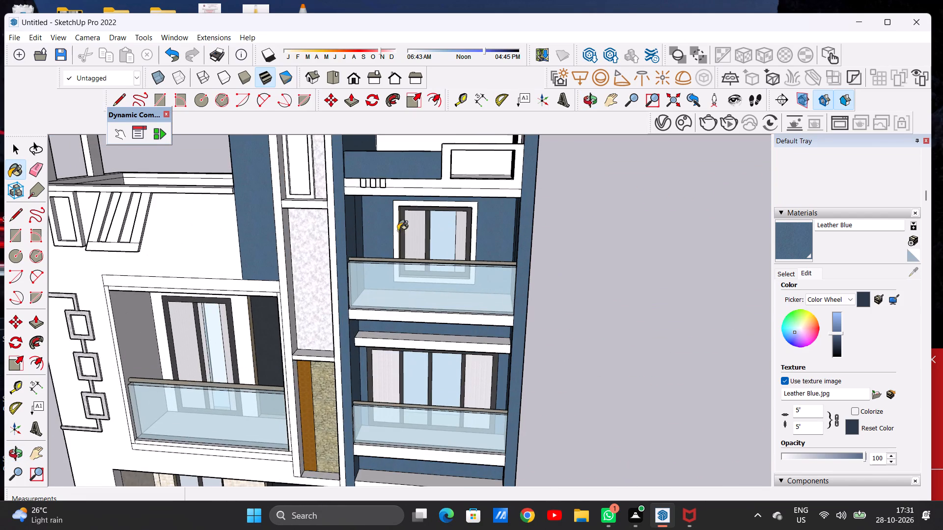
middle_click_drag(424, 229, 438, 212)
scroll(479, 230, "down", 2)
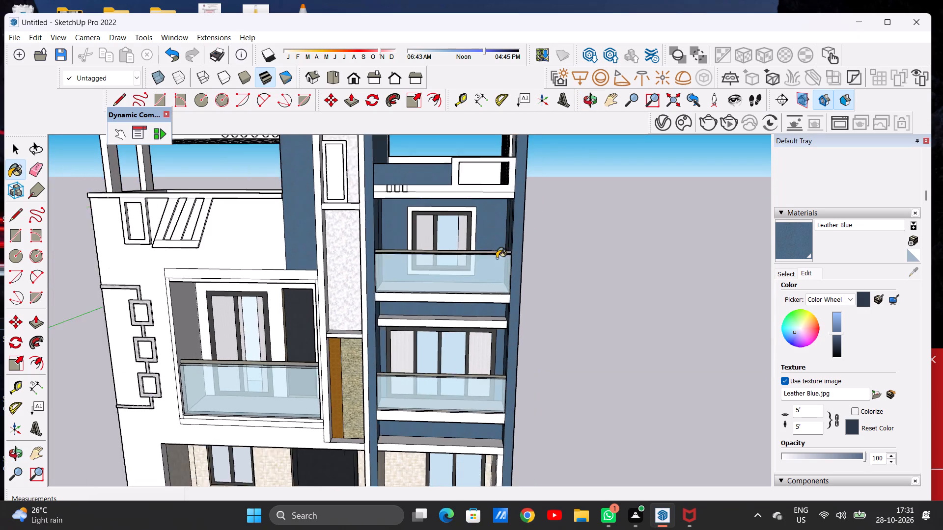
scroll(497, 258, "down", 1)
middle_click_drag(472, 350, 459, 259)
scroll(467, 321, "up", 11)
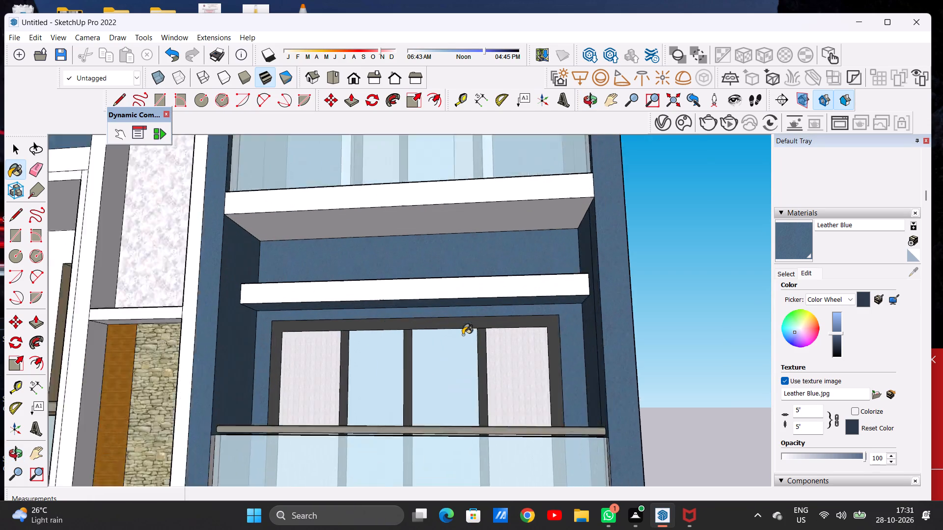
scroll(463, 335, "up", 2)
middle_click_drag(459, 350, 464, 371)
scroll(475, 301, "down", 6)
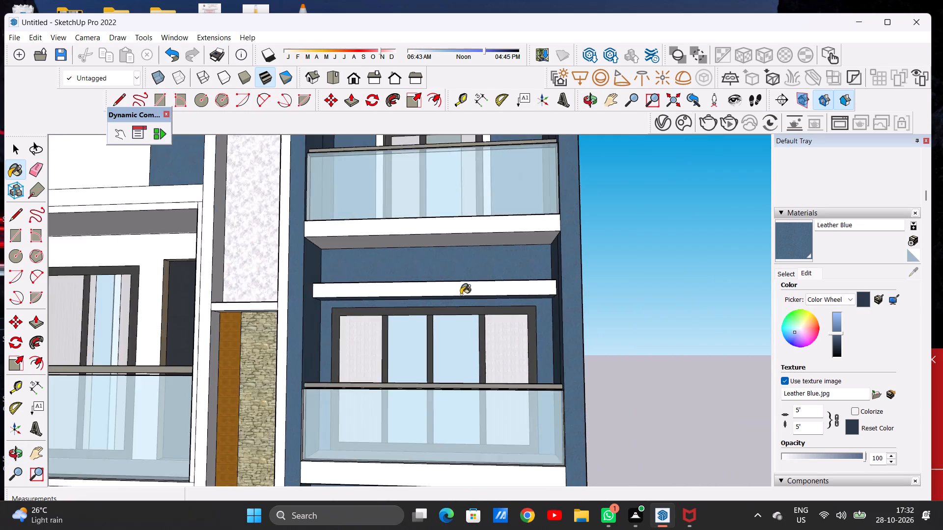
scroll(461, 294, "down", 13)
scroll(450, 374, "up", 9)
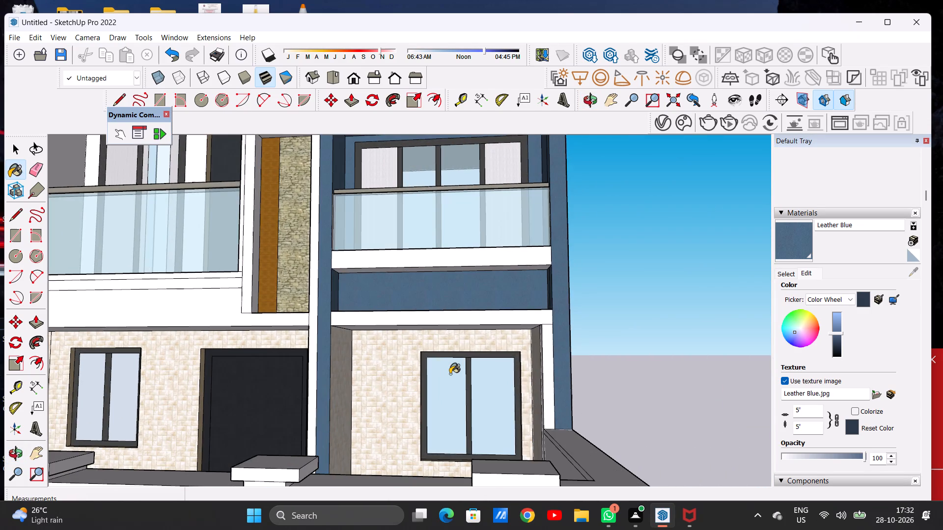
middle_click_drag(450, 374, 457, 416)
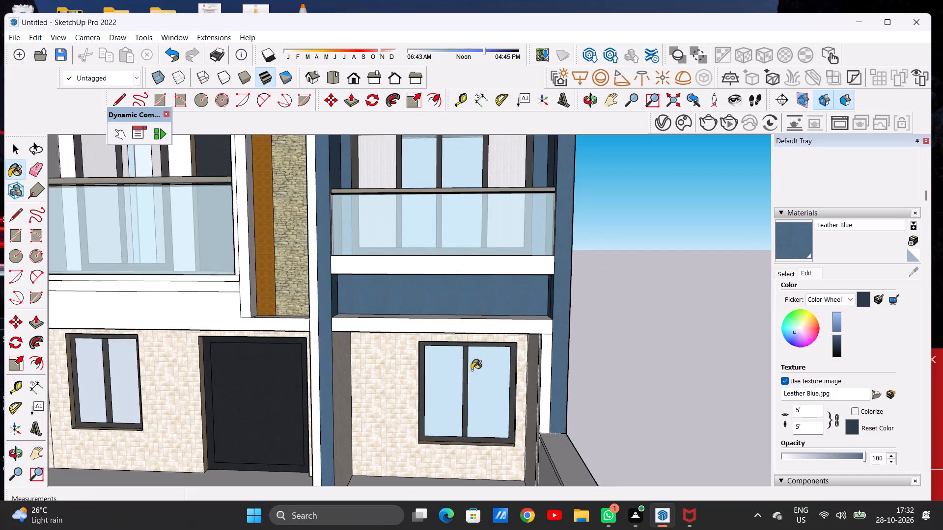
scroll(471, 370, "down", 10)
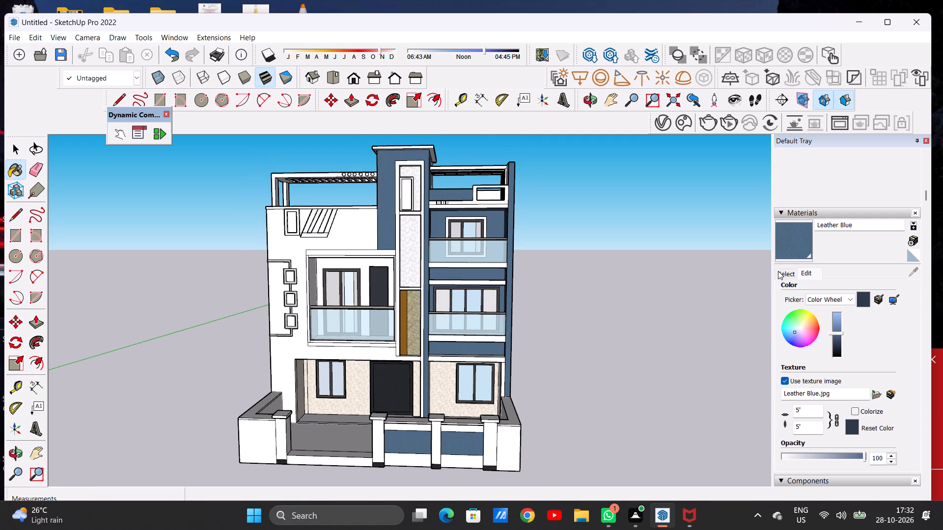
Browse the Carpet, Fabrics, Leathers and Textiles material collection for another finish for the front elevation.
left_click(784, 279)
left_click(787, 274)
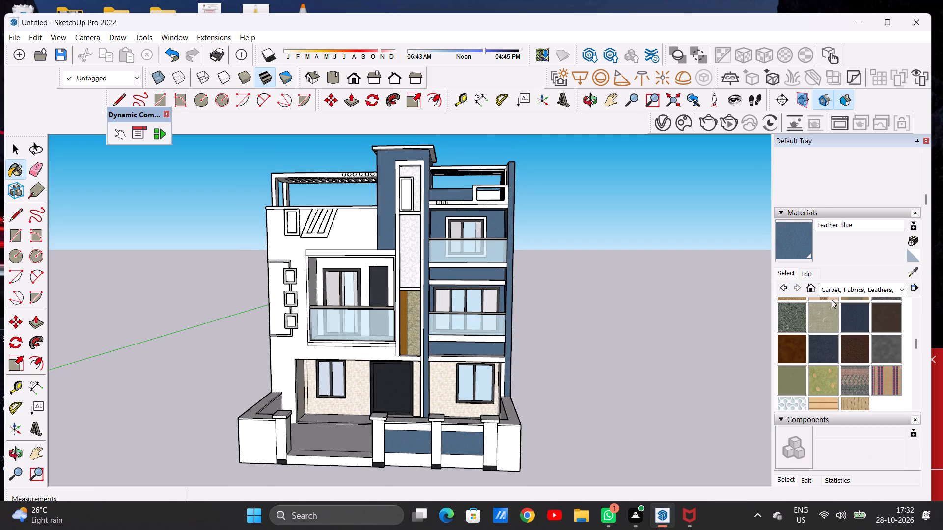
left_click(832, 288)
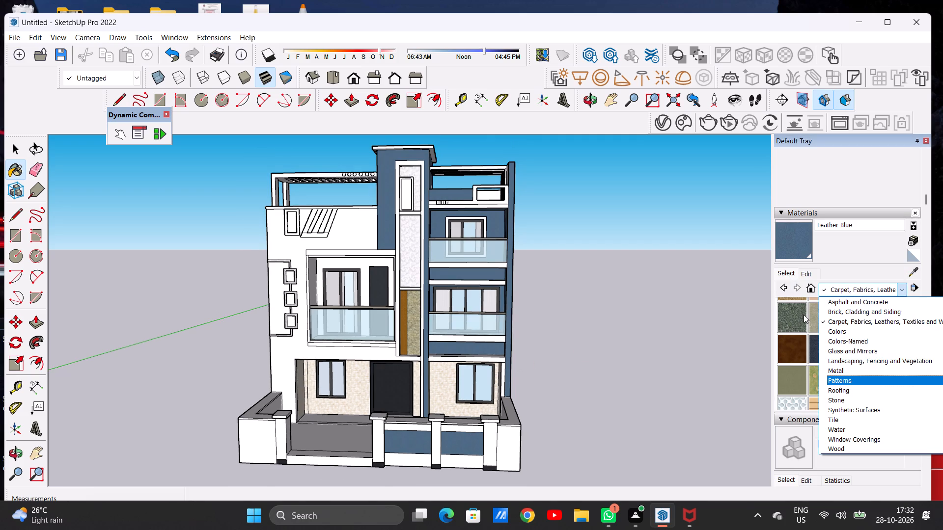
left_click(820, 289)
scroll(820, 355, "down", 1)
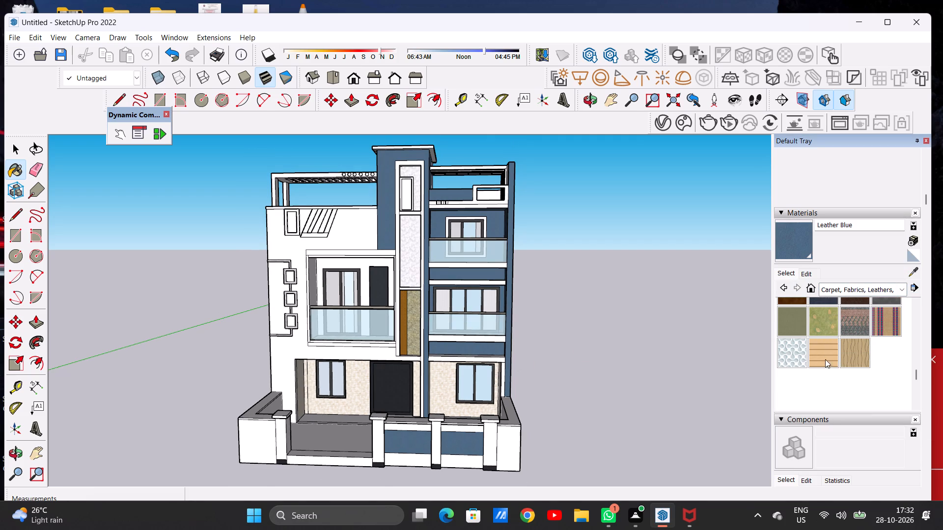
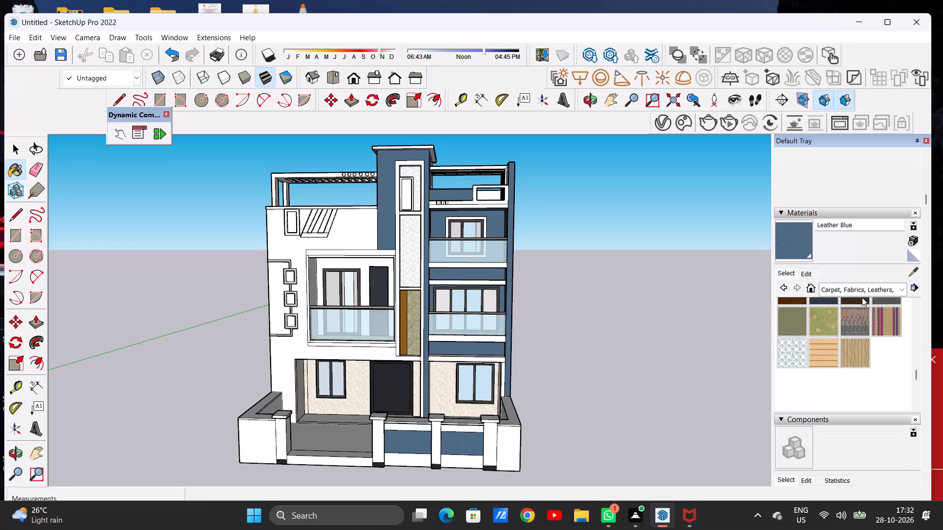
Paint the back wall of the first-floor balcony with 0036_BurlyWood from the Colors-Named collection.
scroll(866, 313, "down", 5)
scroll(835, 300, "up", 4)
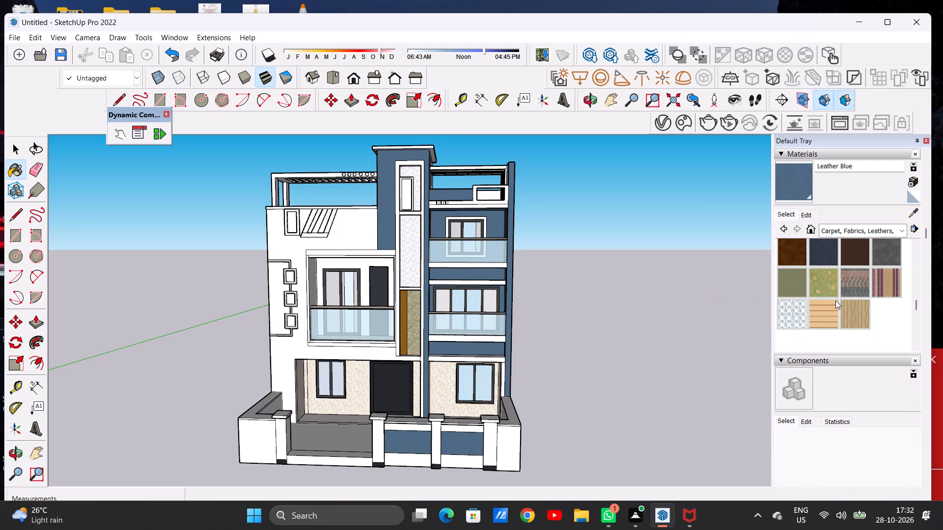
scroll(835, 300, "up", 1)
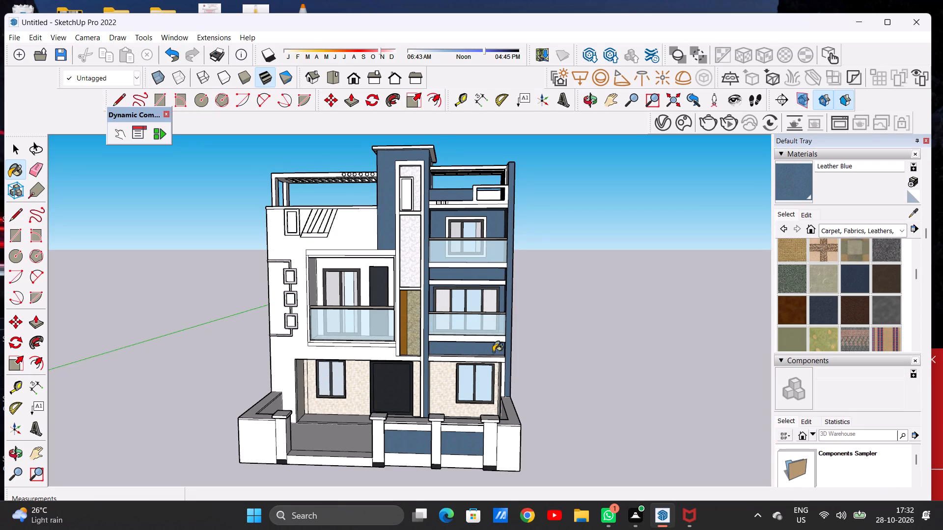
scroll(525, 340, "down", 9)
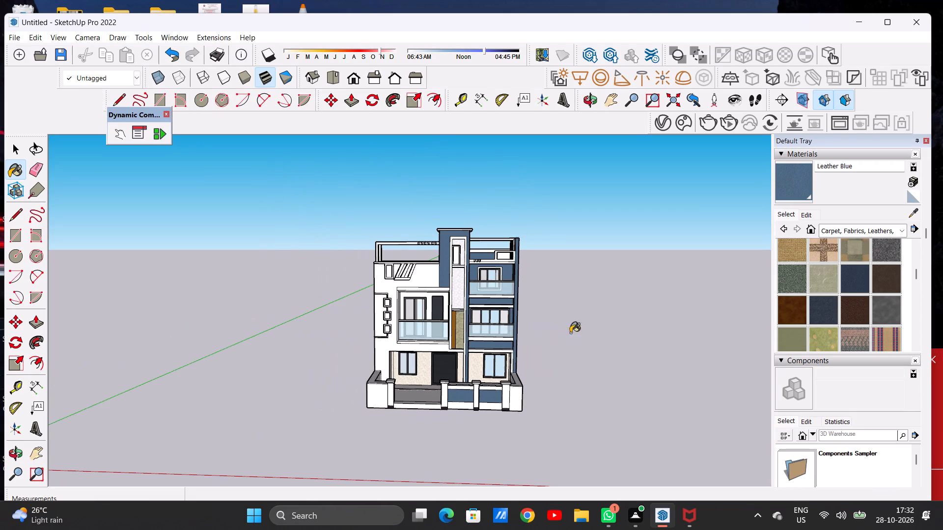
left_click(838, 235)
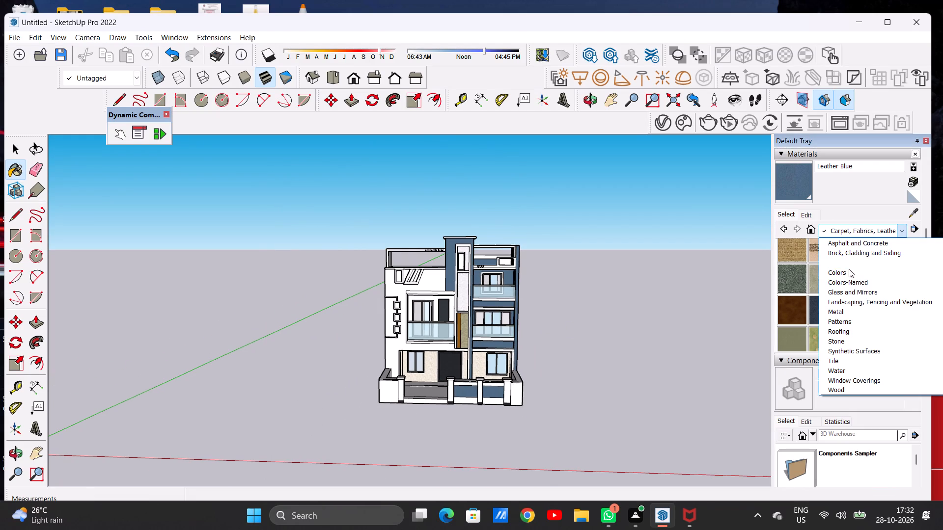
left_click(848, 282)
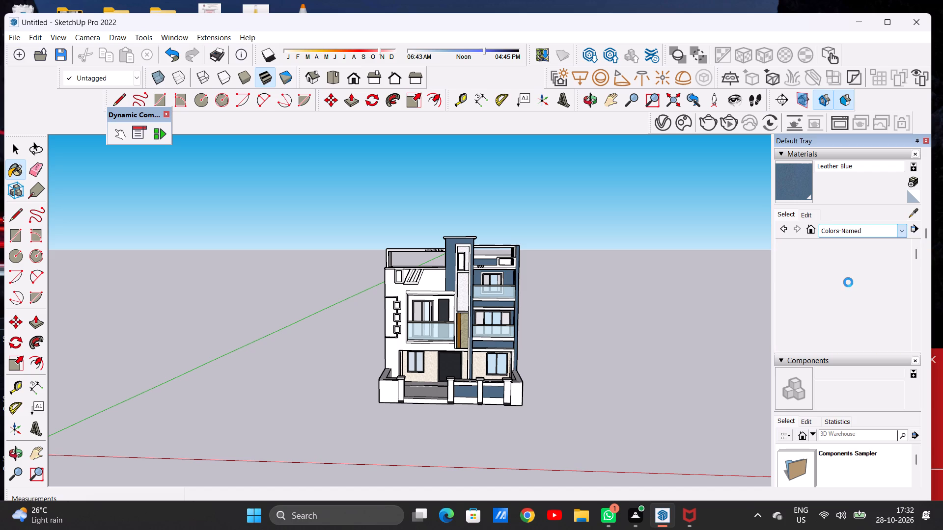
scroll(855, 280, "down", 2)
scroll(872, 276, "up", 1)
scroll(872, 276, "down", 2)
left_click(886, 325)
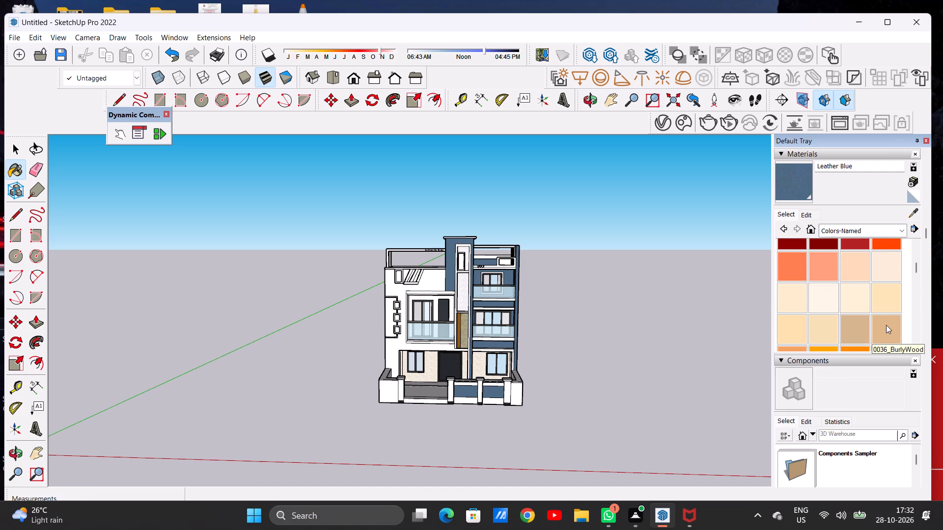
scroll(436, 311, "up", 1)
scroll(436, 311, "down", 1)
scroll(436, 311, "up", 19)
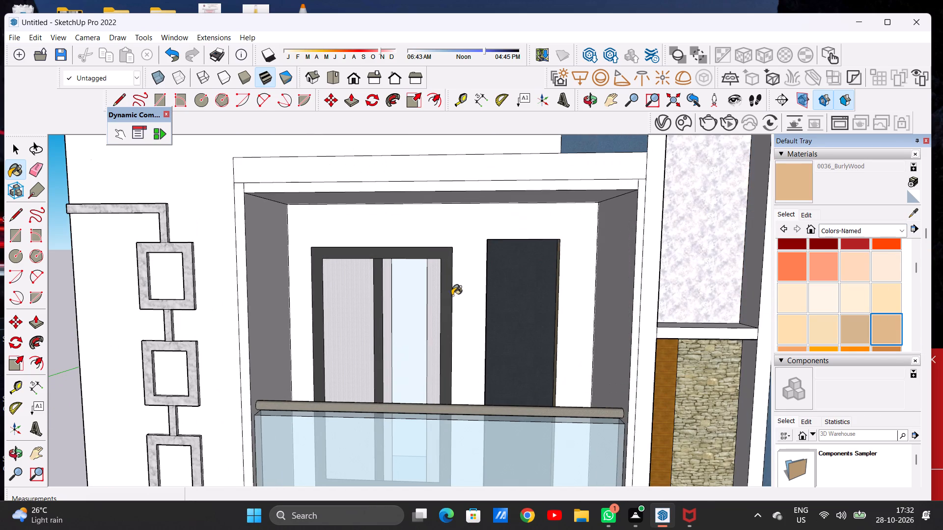
left_click(461, 286)
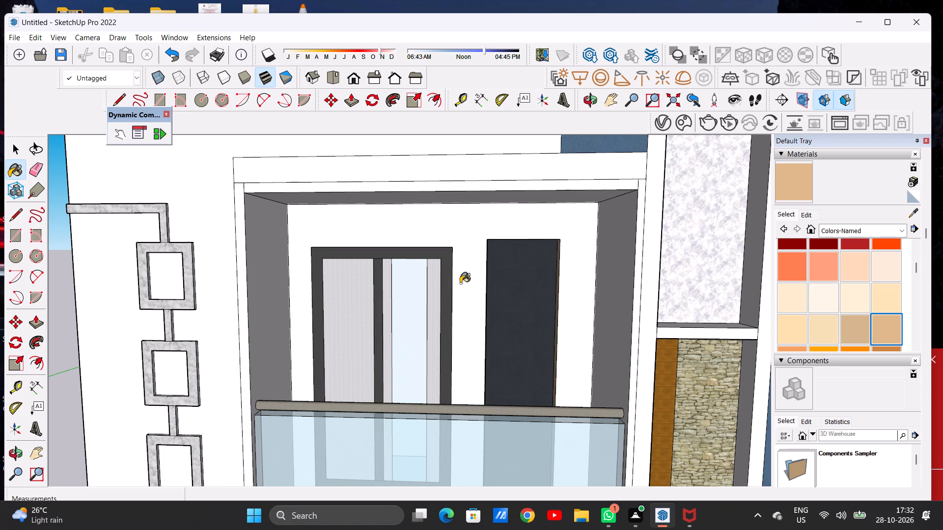
Paint the balcony's inner side wall nearest the three square wall frames with 0036_BurlyWood.
middle_click_drag(443, 289, 324, 293)
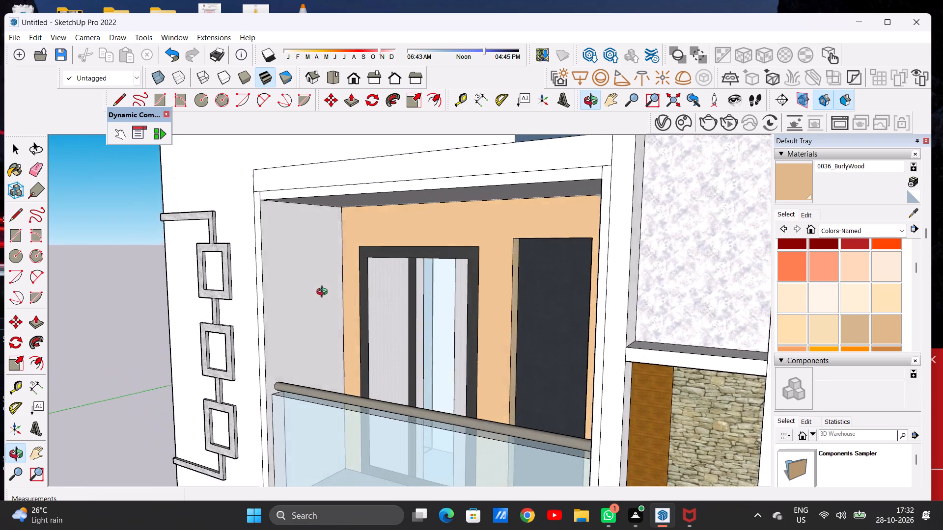
middle_click_drag(324, 293, 310, 308)
left_click(311, 306)
Raise the brightness of the 0036_BurlyWood material to nearly its maximum.
scroll(388, 291, "down", 9)
middle_click_drag(389, 295, 443, 291)
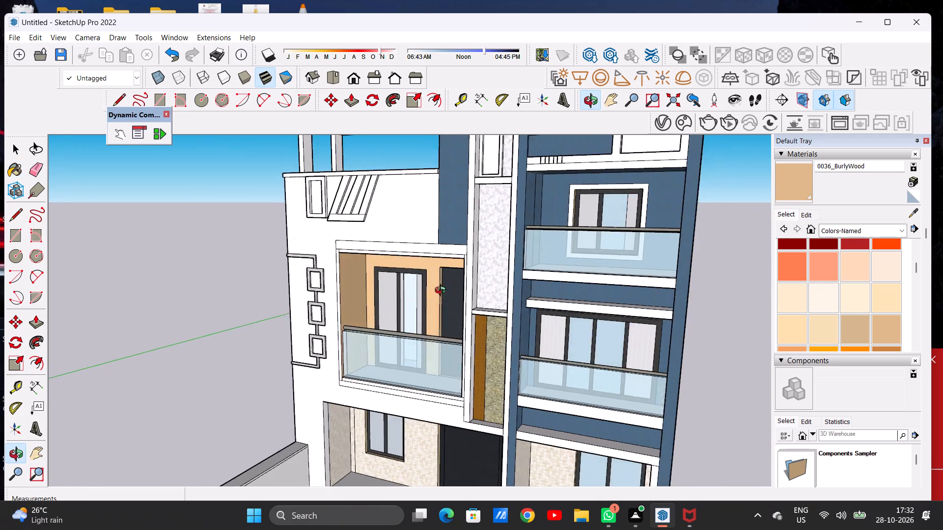
middle_click_drag(443, 291, 616, 289)
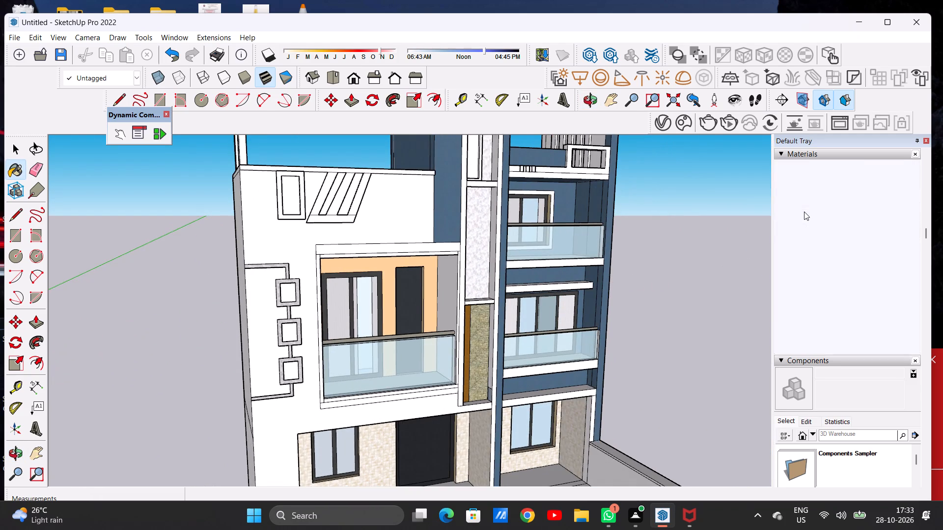
left_click(804, 212)
left_click(836, 256)
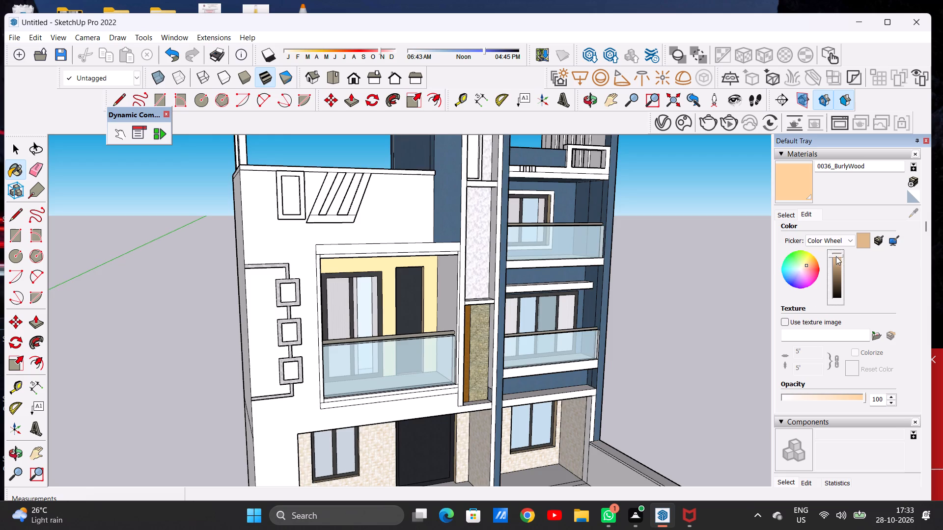
Examine the lightened balcony wall up close and against the whole front elevation.
scroll(535, 268, "down", 5)
middle_click_drag(513, 287, 385, 296)
scroll(448, 284, "up", 2)
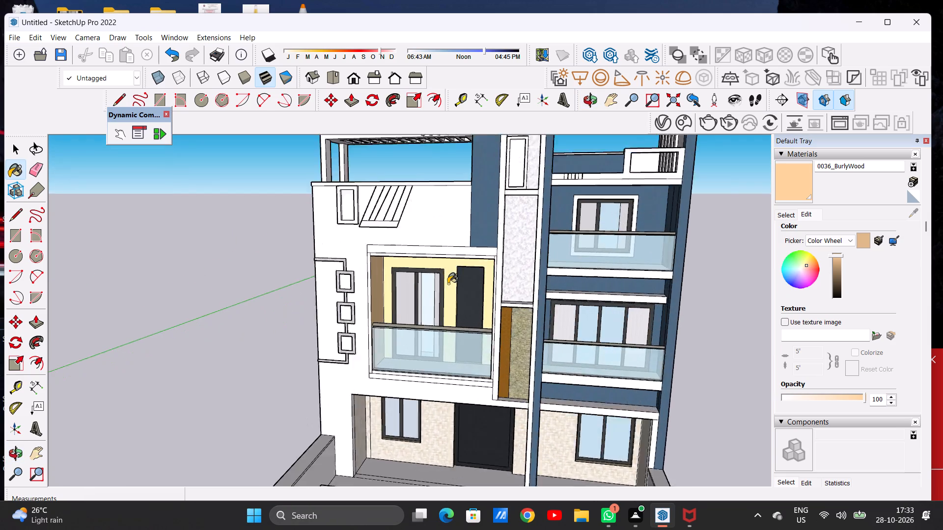
scroll(448, 284, "up", 6)
scroll(448, 286, "down", 1)
scroll(449, 288, "up", 7)
scroll(452, 292, "down", 1)
scroll(452, 292, "up", 3)
middle_click_drag(452, 302, 494, 264)
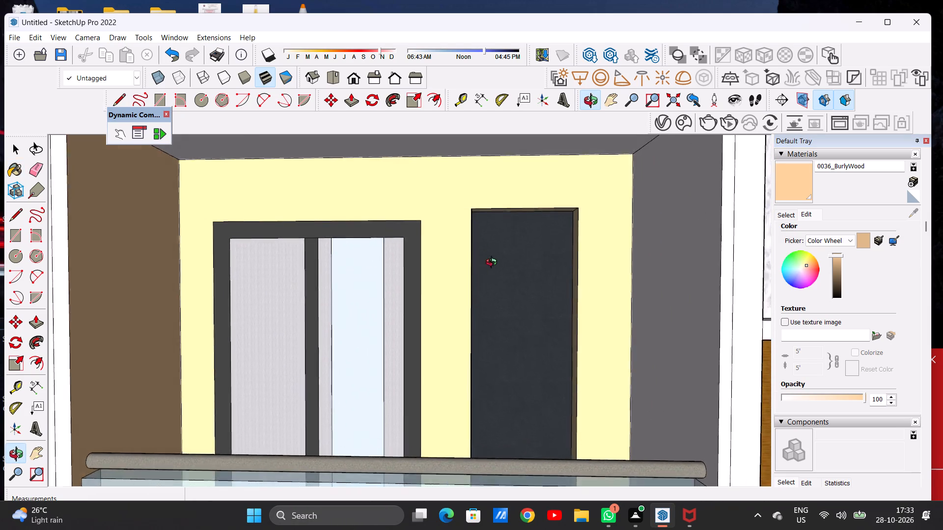
middle_click_drag(494, 264, 497, 284)
scroll(497, 284, "down", 17)
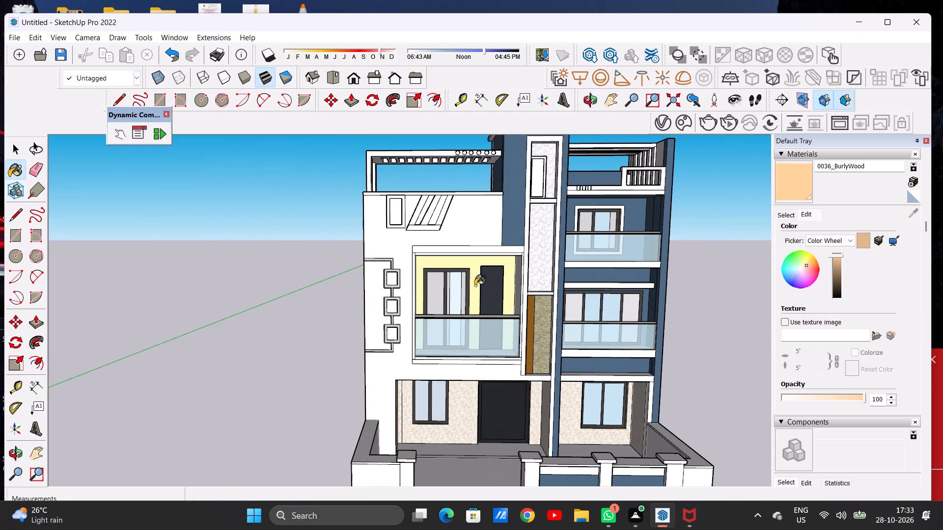
scroll(475, 286, "down", 1)
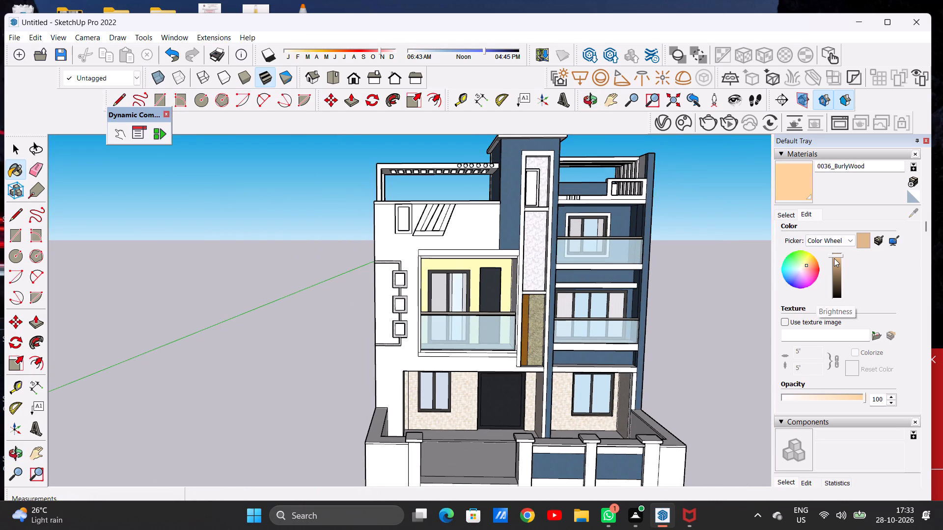
Lower the brightness of the 0036_BurlyWood material slightly for a softer cream tone on the balcony wall.
left_click(834, 258)
scroll(464, 277, "up", 3)
scroll(465, 280, "down", 1)
scroll(465, 280, "up", 6)
scroll(479, 285, "down", 1)
scroll(479, 285, "up", 1)
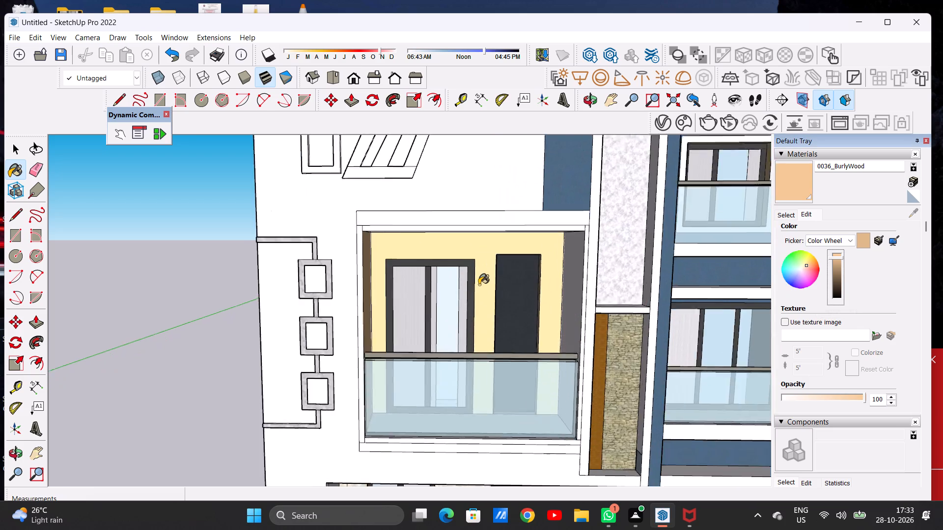
Paint the balcony's opposite inner side wall, next to the stone-clad strip, with 0036_BurlyWood.
scroll(479, 285, "up", 1)
middle_click_drag(481, 284, 544, 293)
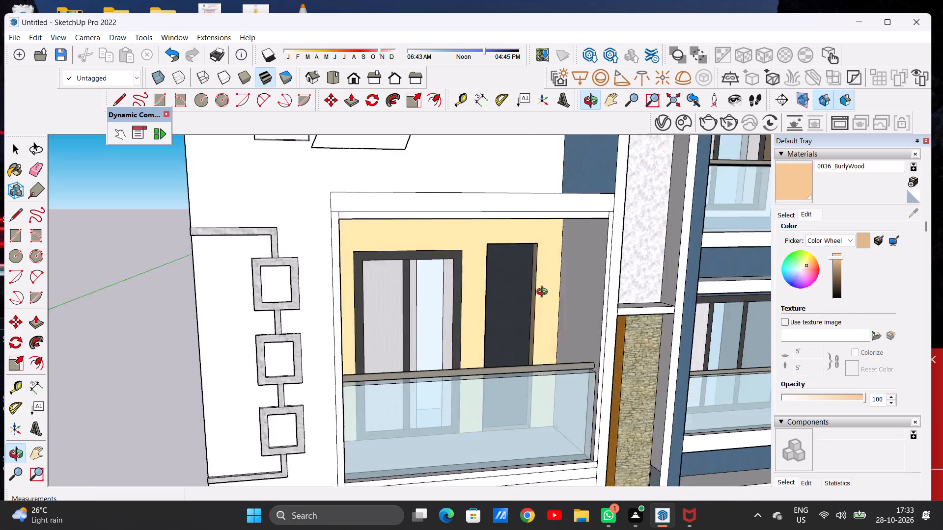
middle_click_drag(544, 293, 619, 279)
scroll(619, 279, "up", 1)
left_click(542, 285)
Examine the painted balcony recess against the full front elevation from a distance.
middle_click_drag(518, 297, 373, 290)
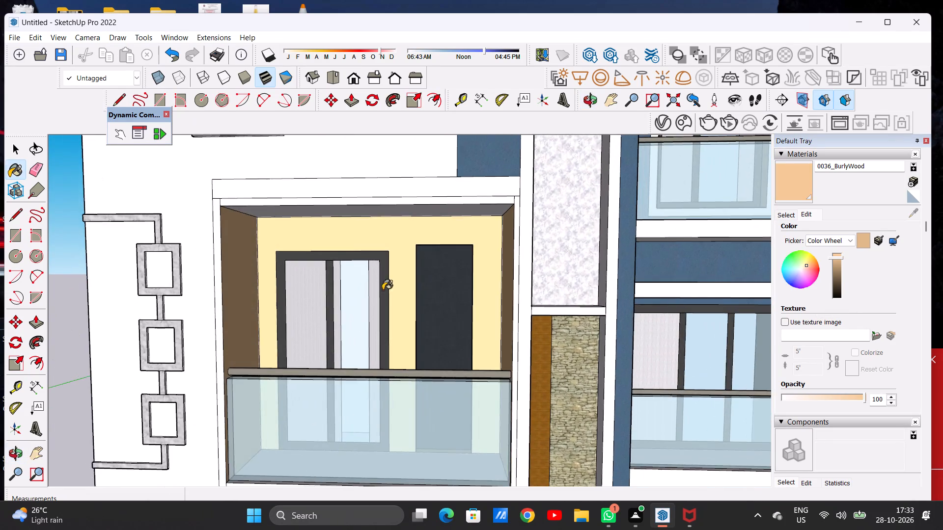
scroll(416, 292, "down", 16)
scroll(350, 307, "up", 1)
scroll(350, 307, "down", 3)
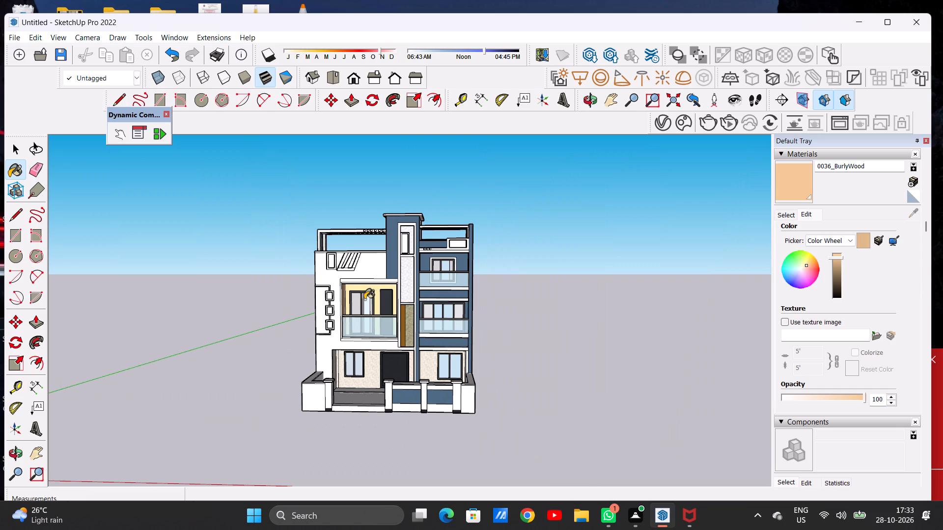
scroll(369, 299, "down", 6)
scroll(365, 298, "up", 1)
scroll(365, 298, "down", 1)
scroll(365, 298, "up", 8)
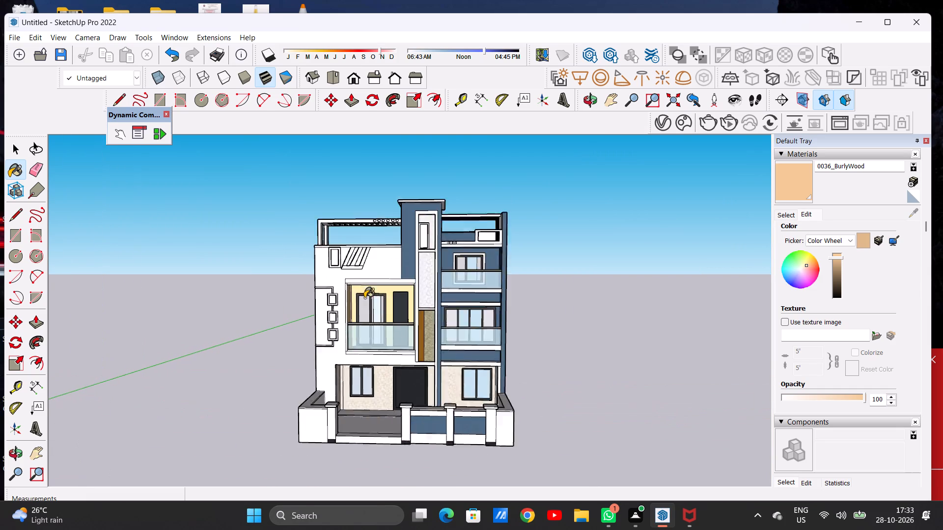
Paint the ceiling of the first-floor balcony recess with 0036_BurlyWood.
scroll(364, 298, "up", 14)
middle_click_drag(372, 307, 375, 257)
scroll(375, 257, "up", 7)
left_click(390, 240)
Paint the ceiling of the ground-floor entrance porch with 0036_BurlyWood.
scroll(382, 266, "down", 10)
scroll(346, 291, "up", 1)
scroll(346, 291, "down", 7)
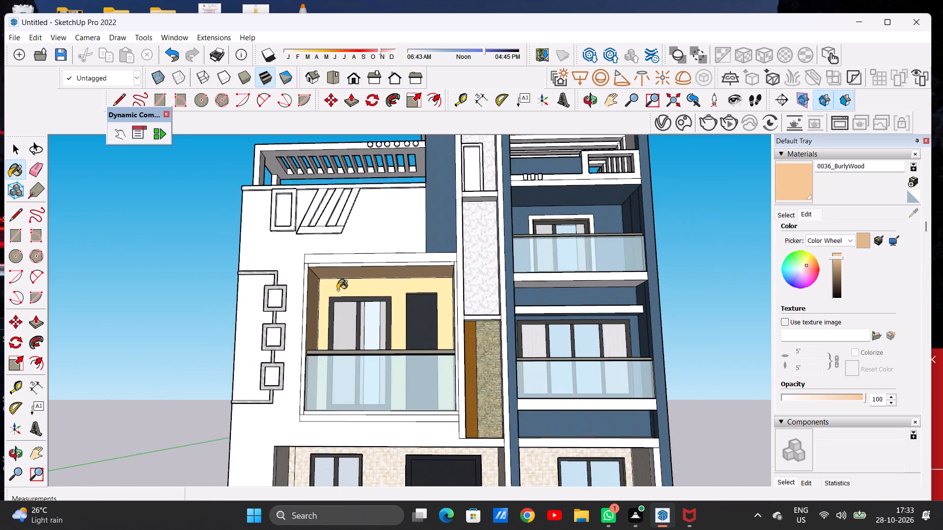
middle_click_drag(355, 280, 354, 327)
scroll(306, 281, "down", 6)
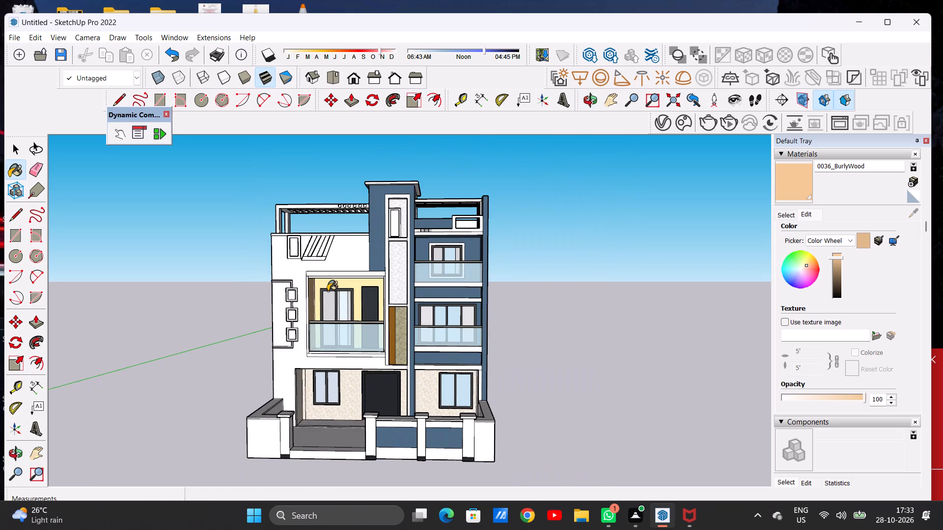
scroll(351, 277, "down", 4)
scroll(323, 366, "up", 8)
scroll(373, 352, "up", 6)
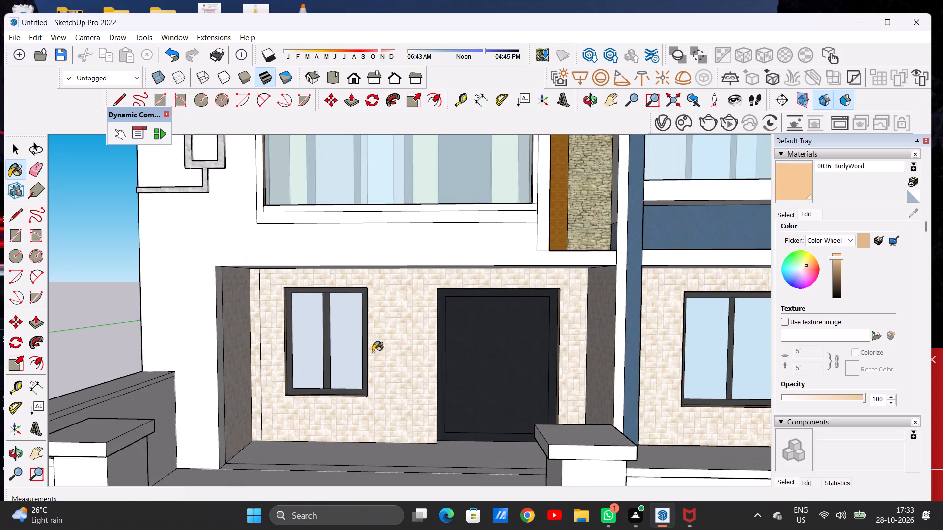
scroll(373, 350, "up", 1)
middle_click_drag(373, 350, 368, 285)
left_click(372, 254)
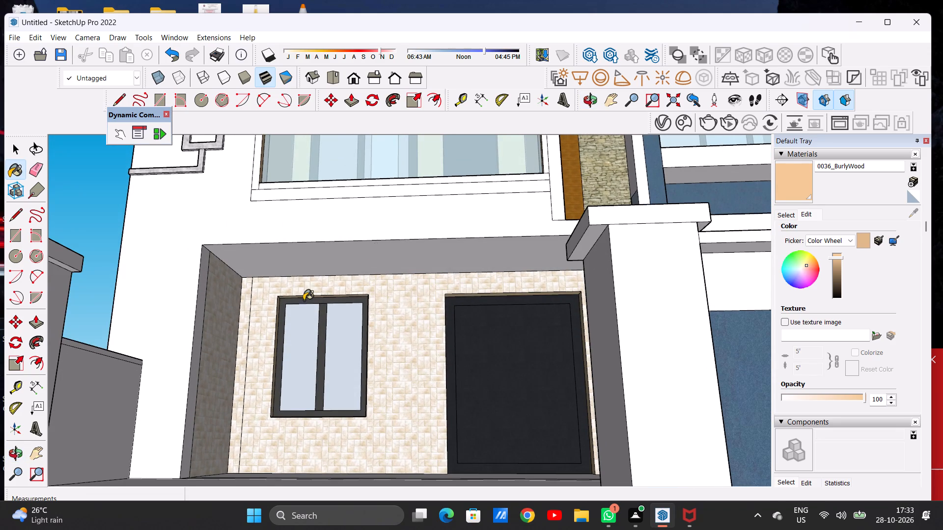
Paint the ceiling of the adjoining ground-floor bay, below the blue balconies, with 0036_BurlyWood.
scroll(296, 310, "down", 6)
scroll(533, 278, "up", 5)
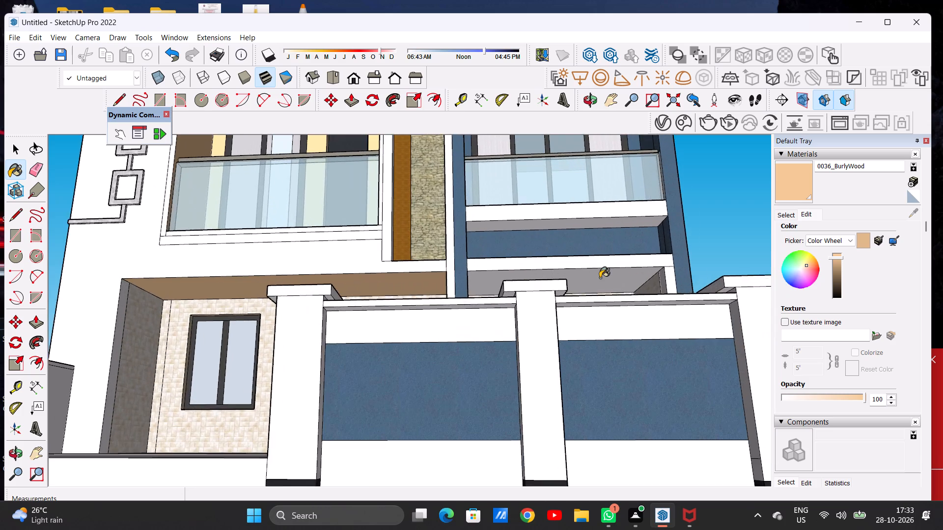
scroll(600, 278, "up", 5)
left_click(594, 274)
Examine the BurlyWood balcony and ground-floor bays up close, from an angle and against the whole front elevation.
scroll(578, 282, "down", 2)
scroll(578, 282, "up", 1)
scroll(578, 282, "down", 4)
middle_click_drag(500, 277, 511, 348)
scroll(534, 308, "down", 5)
middle_click_drag(476, 298, 468, 321)
scroll(426, 316, "down", 3)
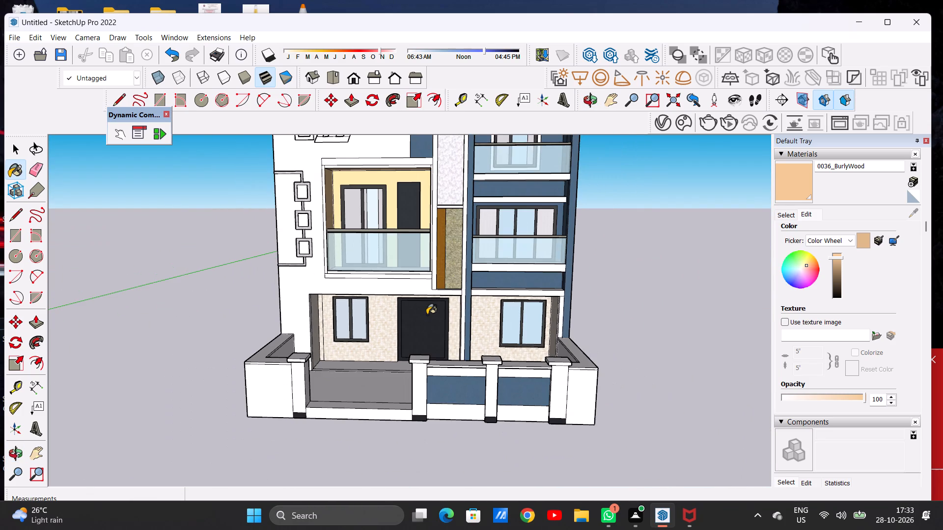
scroll(396, 317, "down", 6)
scroll(387, 248, "up", 10)
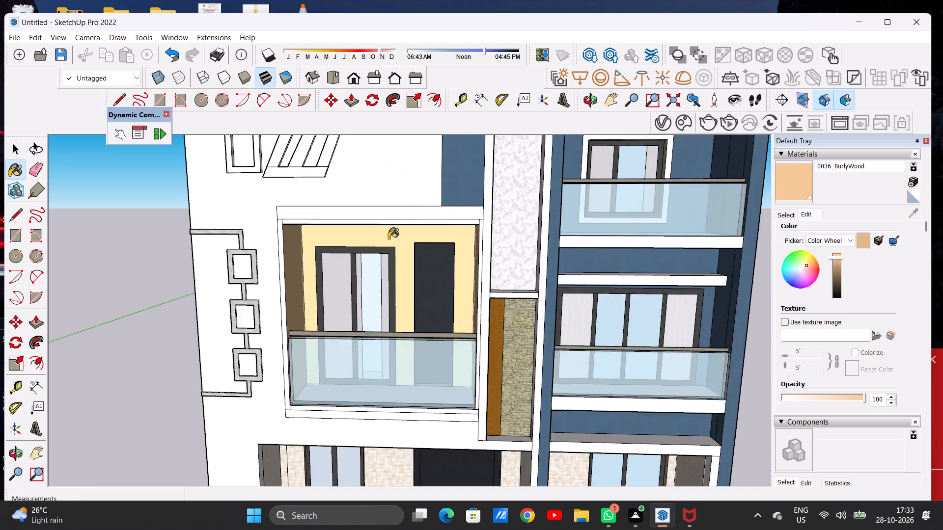
scroll(388, 238, "up", 3)
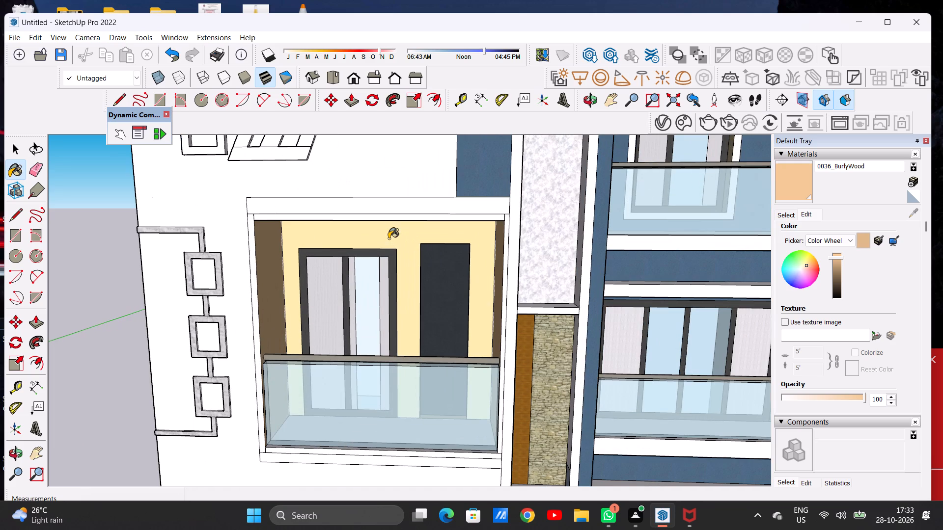
scroll(388, 238, "down", 6)
middle_click_drag(372, 252, 414, 263)
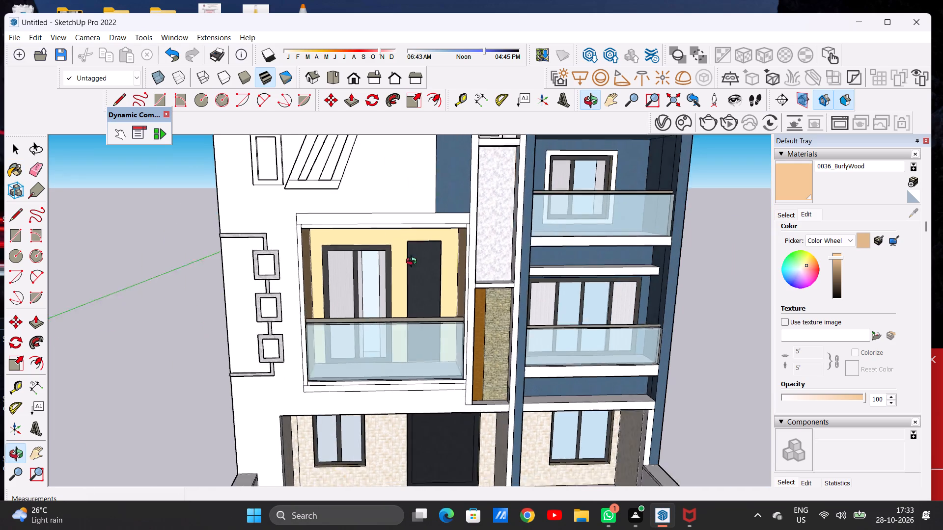
middle_click_drag(414, 263, 266, 282)
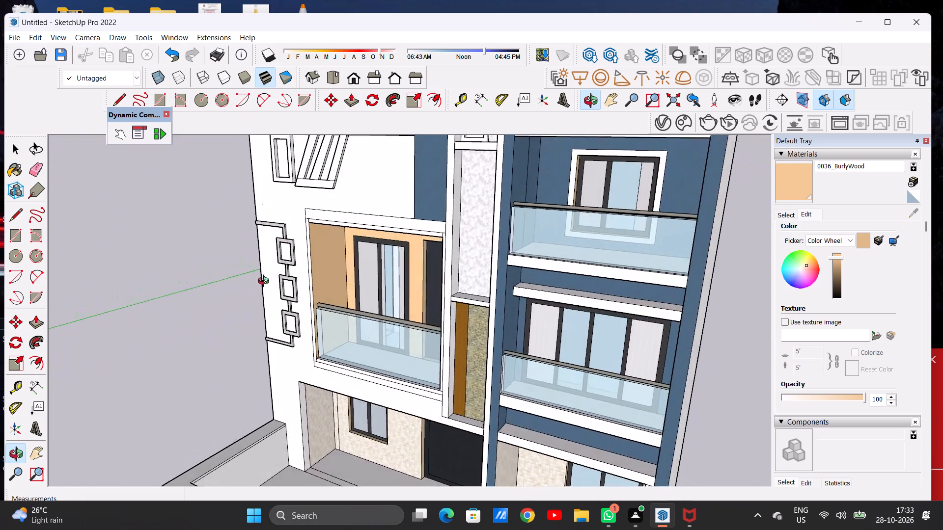
middle_click_drag(266, 282, 277, 270)
scroll(286, 268, "up", 6)
scroll(348, 251, "down", 8)
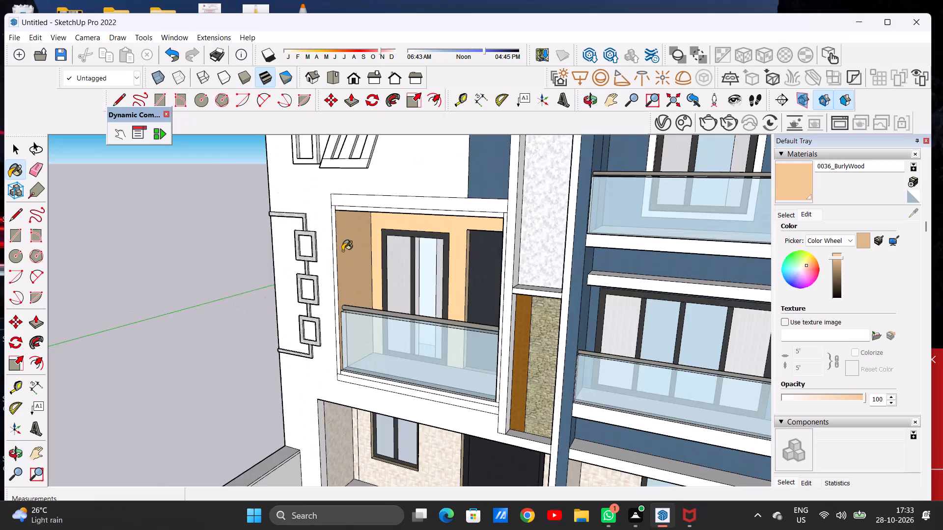
scroll(342, 251, "down", 7)
middle_click_drag(308, 263, 411, 260)
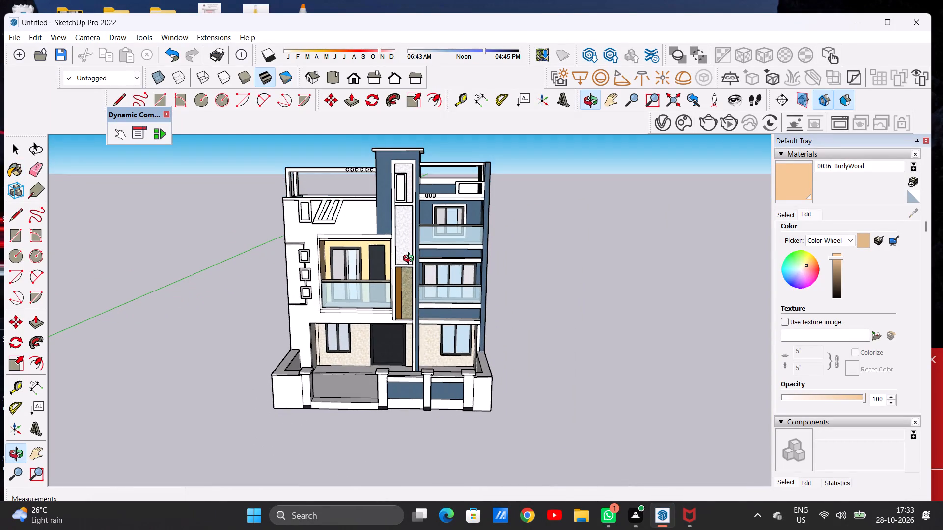
middle_click_drag(411, 260, 417, 246)
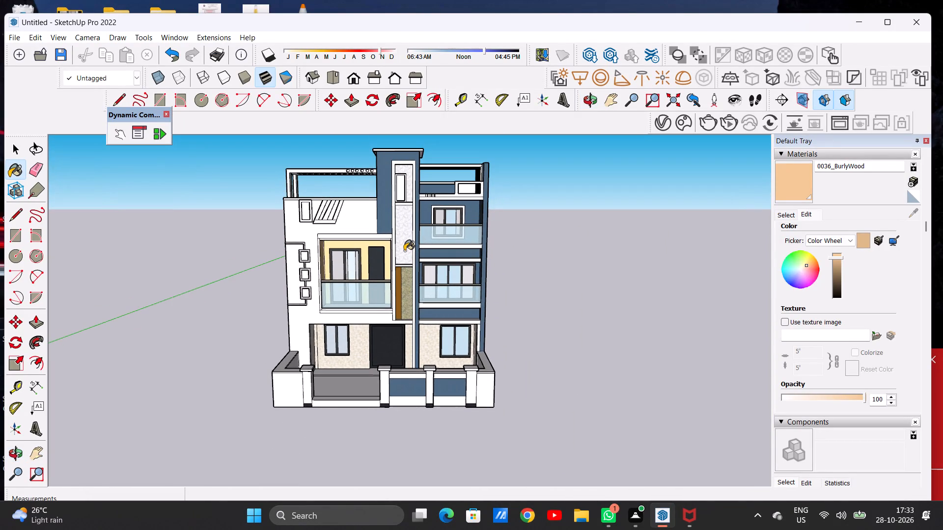
scroll(406, 253, "down", 6)
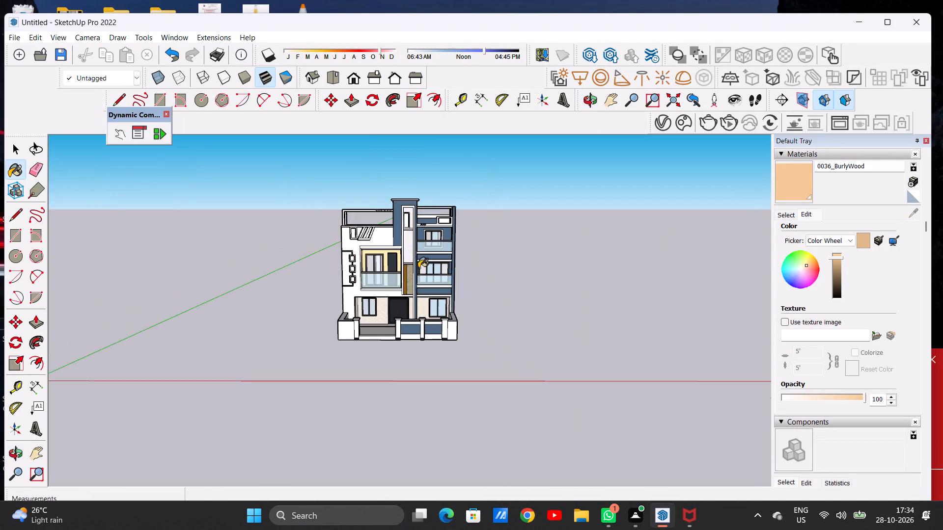
Pick 0035_Tan from the Colors-Named collection and paint the front face of the rooftop pergola frame above the white wall.
scroll(389, 197, "up", 17)
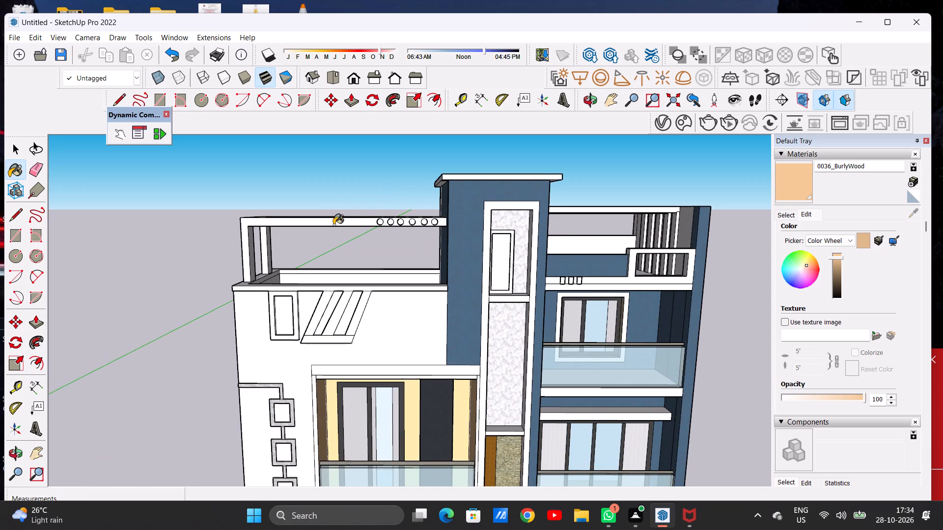
middle_click_drag(335, 231, 473, 229)
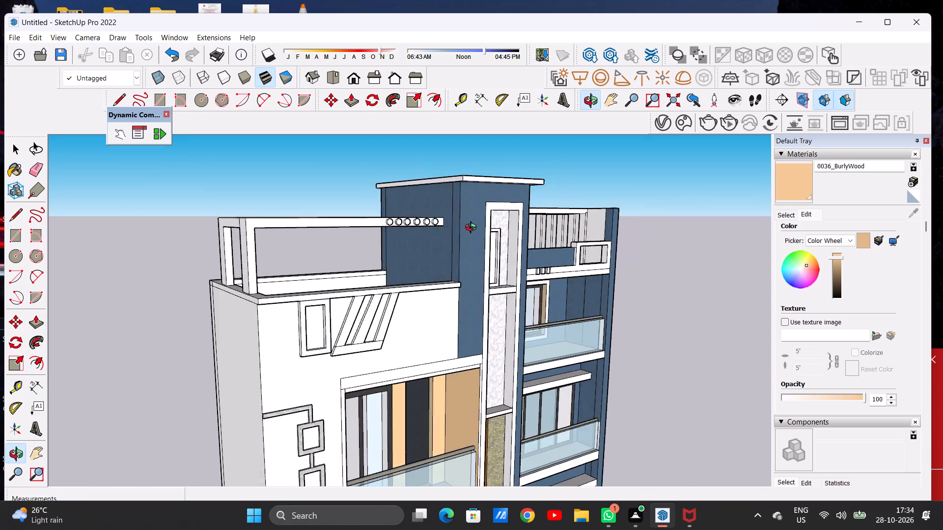
middle_click_drag(473, 229, 392, 229)
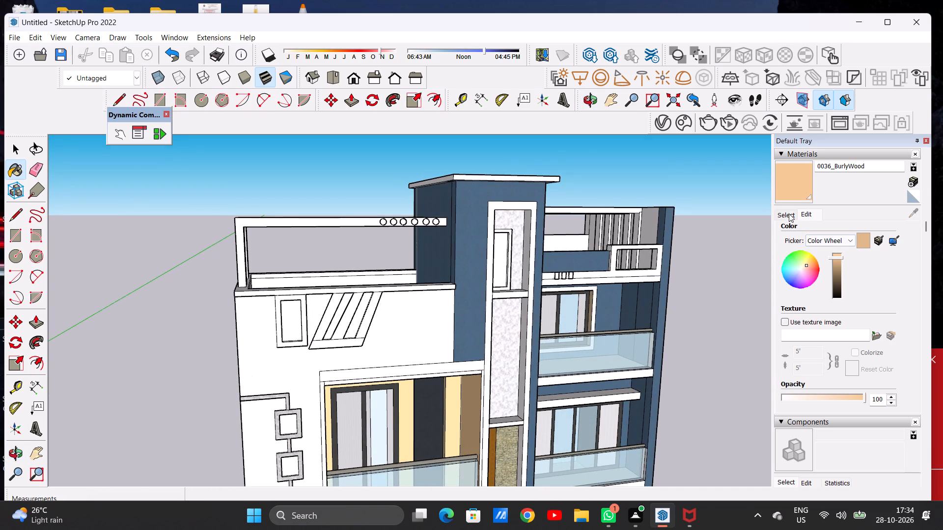
left_click(789, 212)
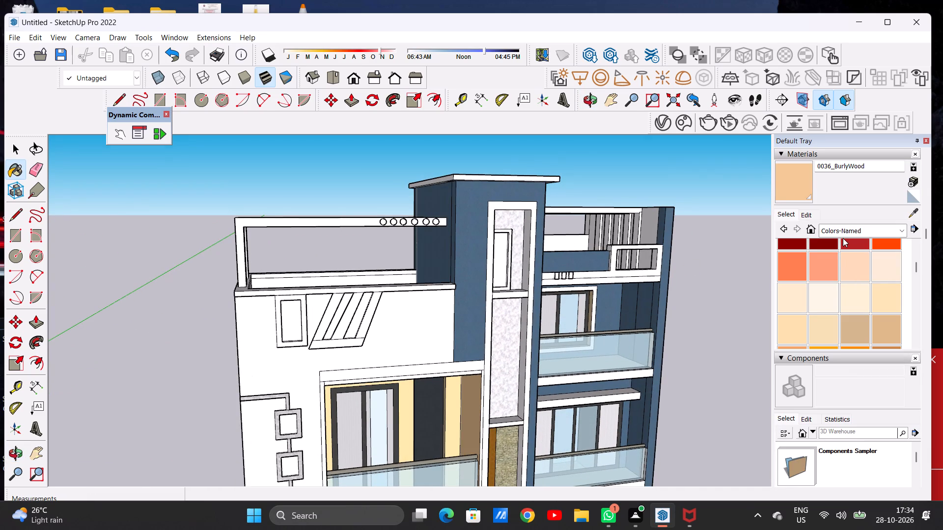
left_click(843, 229)
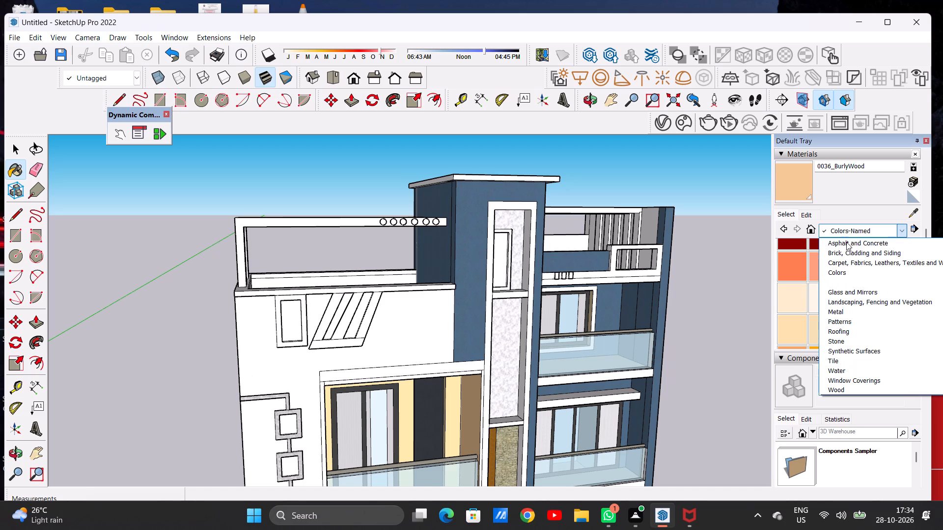
left_click(815, 328)
left_click(856, 325)
scroll(684, 239, "down", 4)
scroll(331, 270, "up", 12)
left_click(367, 257)
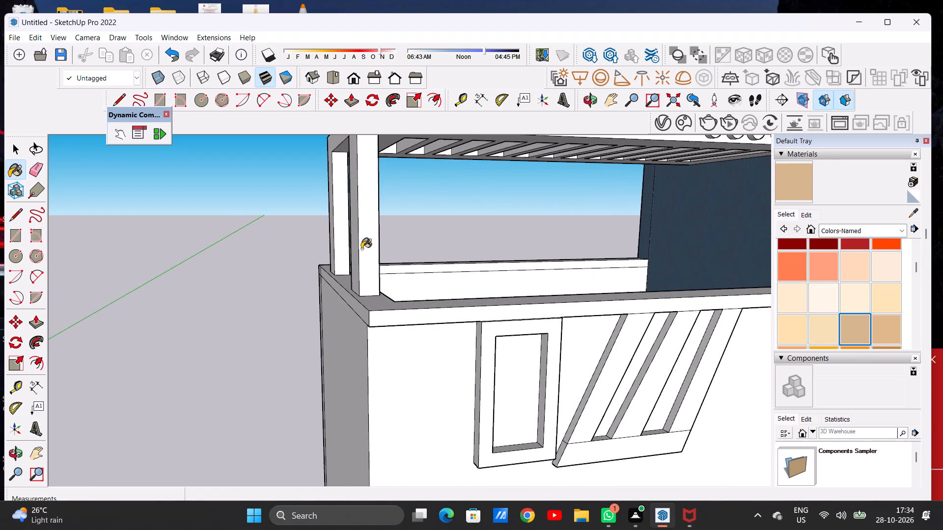
Paint the pergola's slatted top and its outer end face, including both posts and the crossbeam, with 0035_Tan.
middle_click_drag(374, 250, 388, 336)
scroll(430, 300, "down", 6)
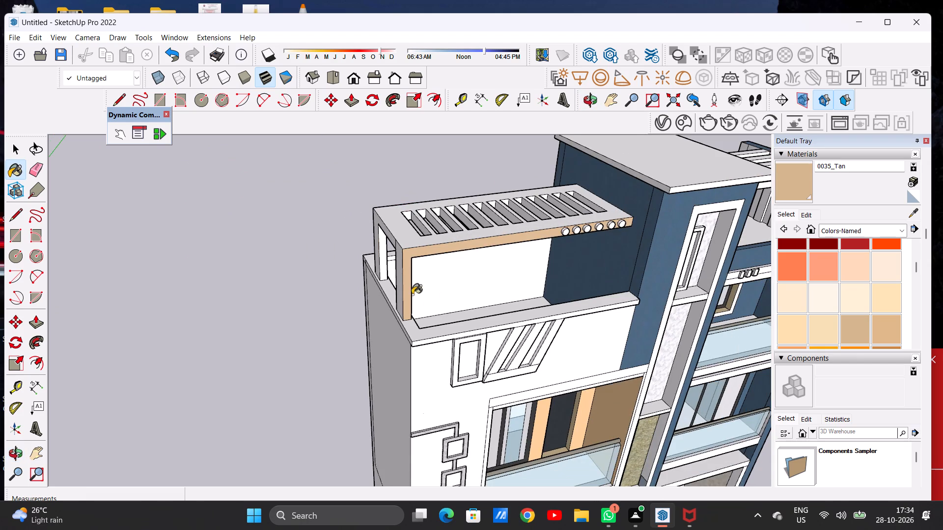
scroll(397, 254, "up", 12)
left_click(424, 222)
left_click(400, 262)
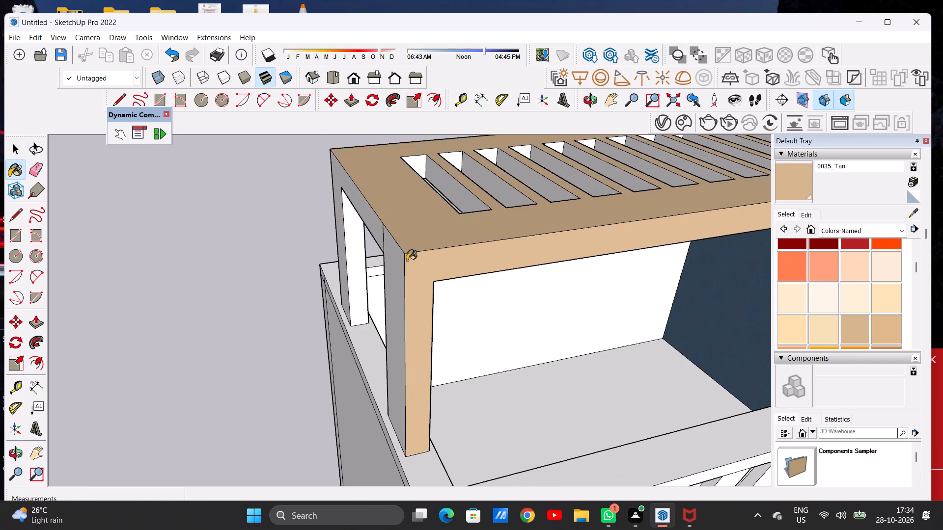
scroll(433, 256, "down", 9)
middle_click_drag(358, 267, 551, 232)
scroll(464, 226, "up", 6)
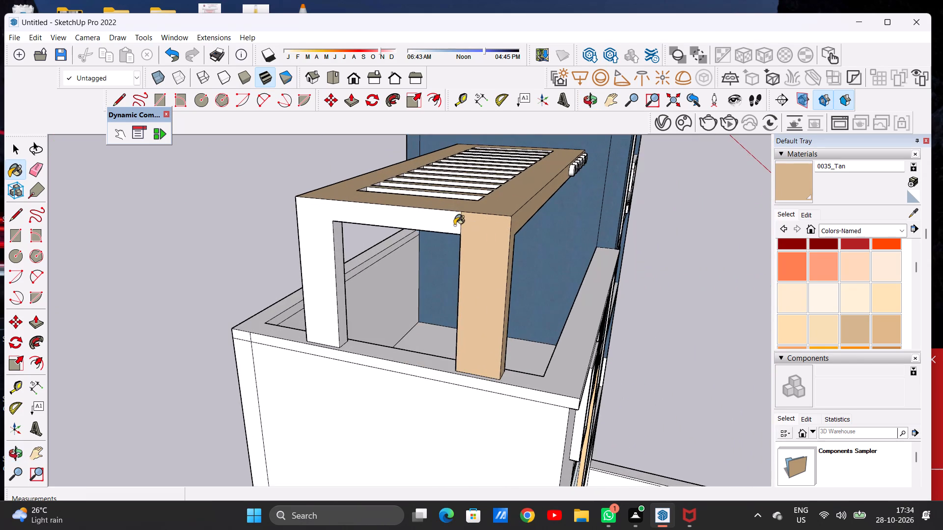
left_click(441, 223)
scroll(348, 257, "up", 6)
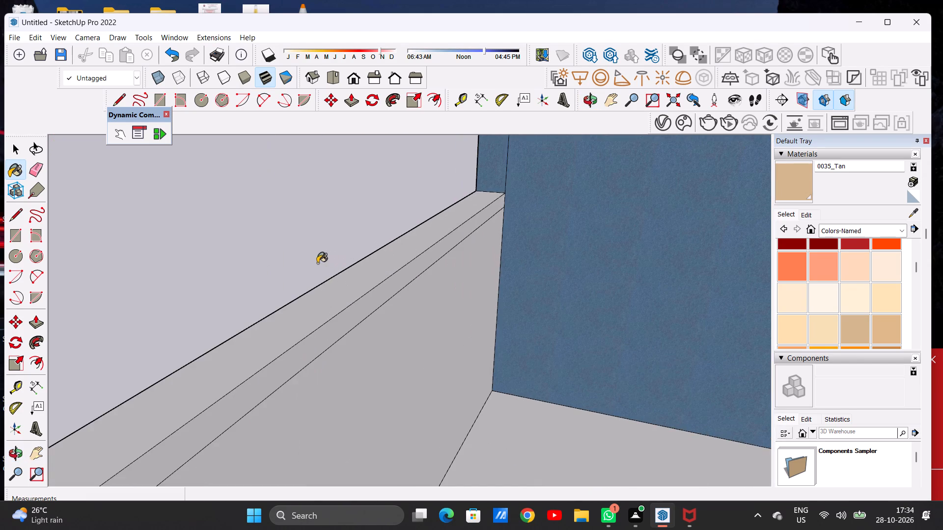
scroll(355, 256, "down", 5)
left_click(337, 260)
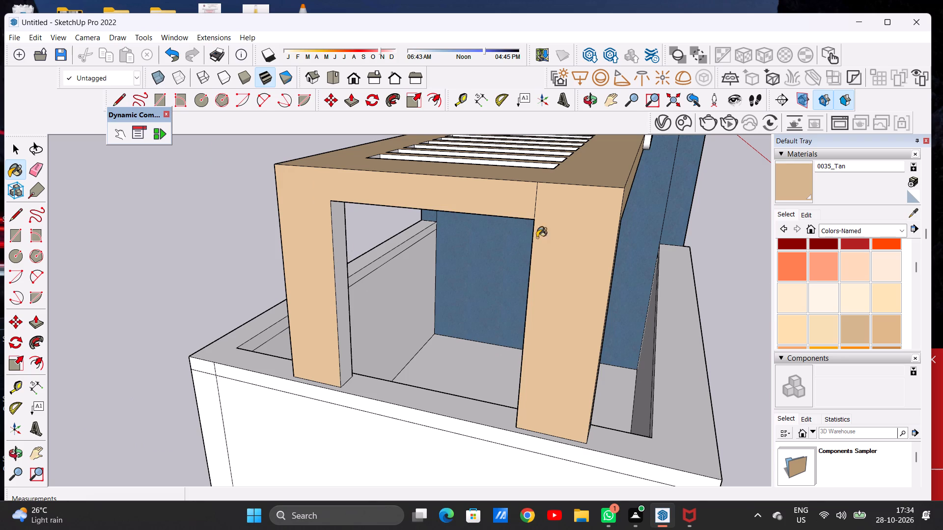
Lighten the 0035_Tan material slightly by adjusting its colour wheel brightness, judging the shade against the front elevation.
middle_click_drag(560, 234, 285, 213)
scroll(356, 232, "down", 10)
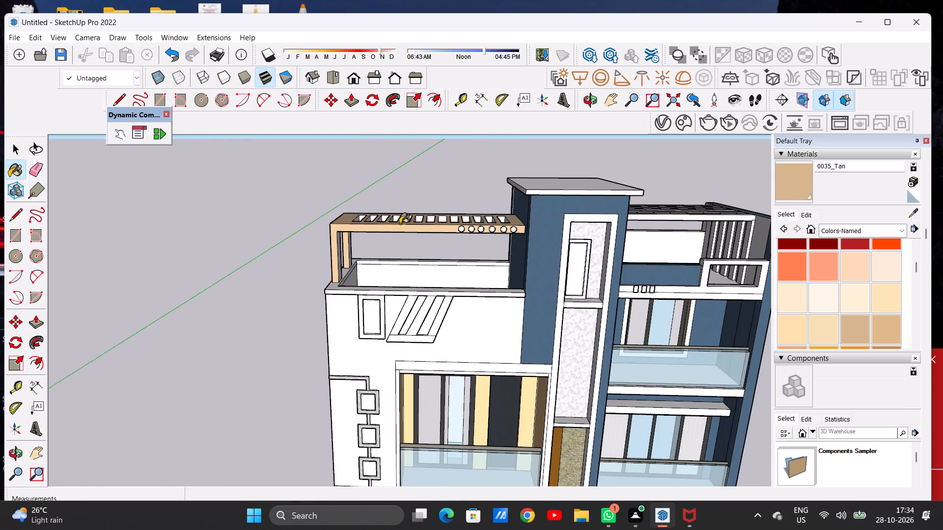
scroll(404, 224, "down", 5)
middle_click_drag(425, 250, 429, 232)
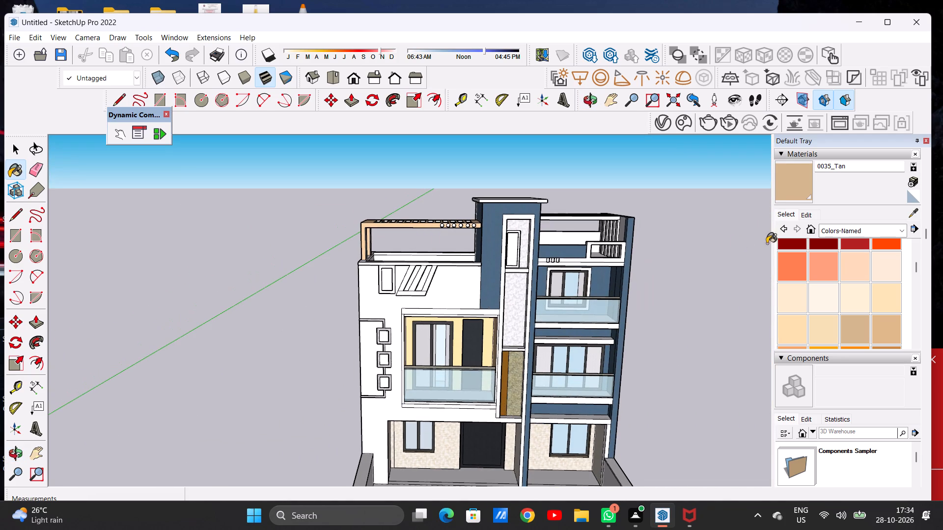
left_click(805, 214)
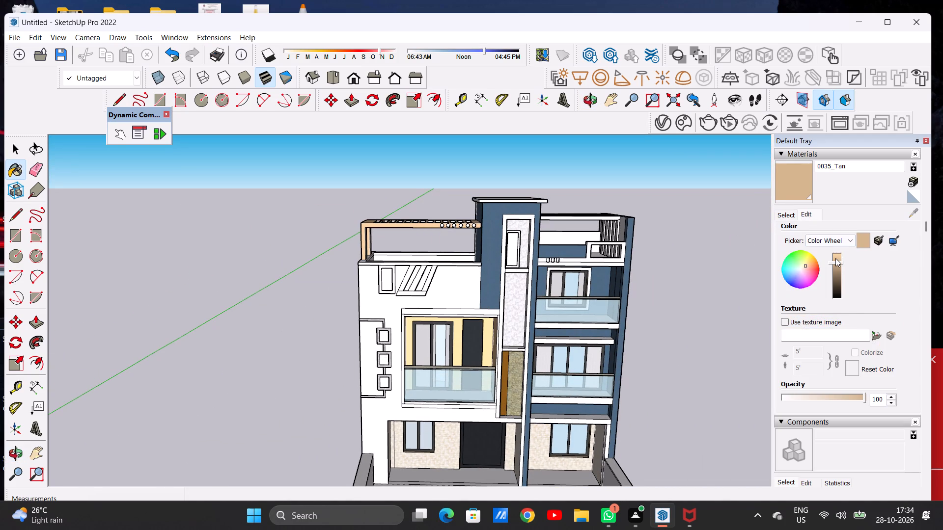
left_click(835, 258)
scroll(838, 259, "up", 5)
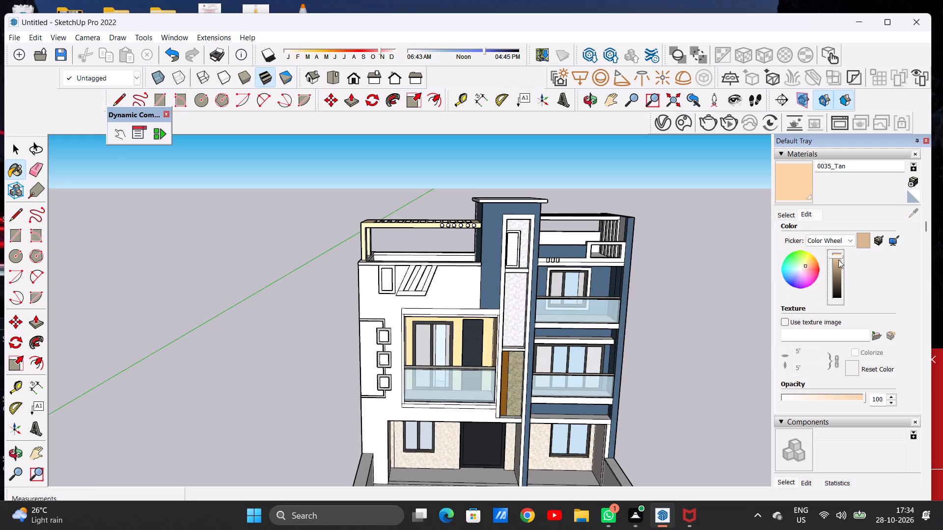
scroll(837, 260, "down", 9)
scroll(837, 260, "up", 5)
scroll(357, 224, "up", 16)
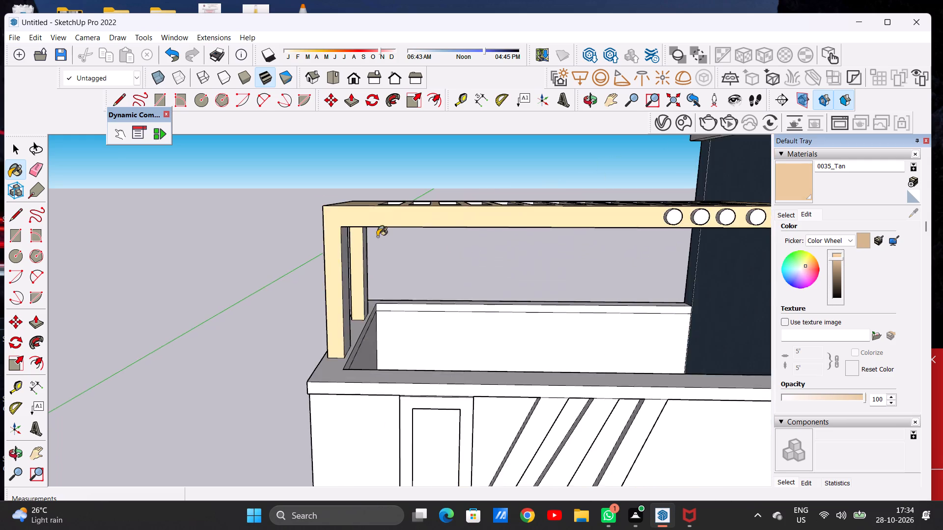
Paint the inner side faces of the pergola's front and rear posts with 0035_Tan.
scroll(377, 237, "up", 5)
scroll(374, 238, "down", 5)
scroll(383, 247, "up", 1)
middle_click_drag(301, 248, 247, 260)
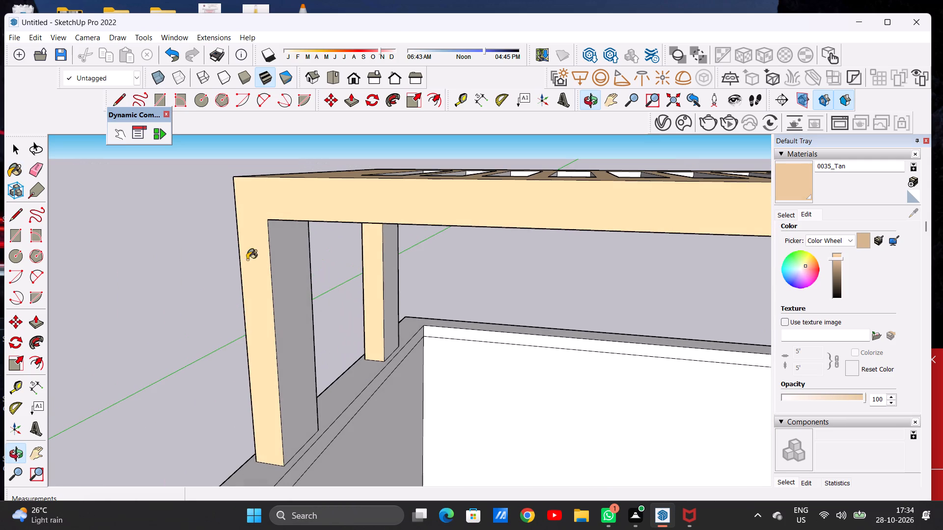
left_click(278, 260)
scroll(398, 256, "up", 5)
left_click(386, 259)
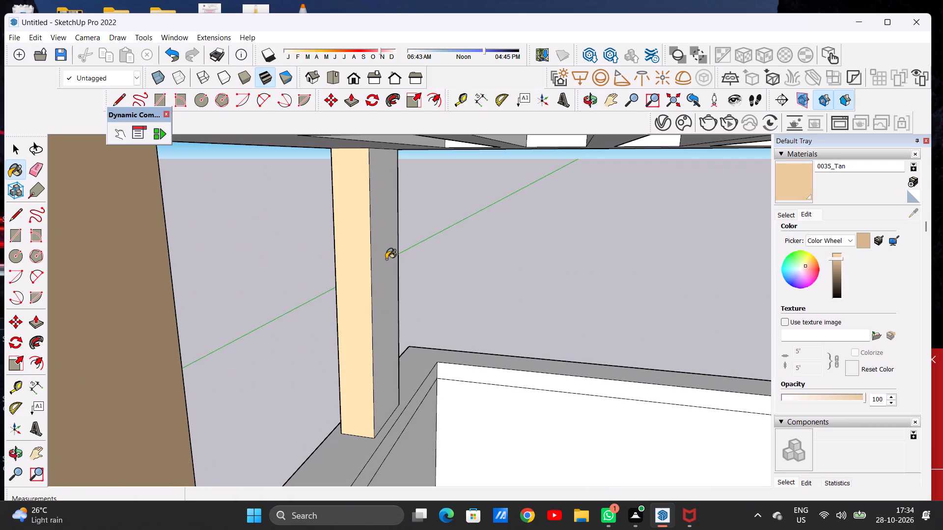
Paint the underside of the pergola's slatted top with 0035_Tan.
scroll(390, 263, "down", 7)
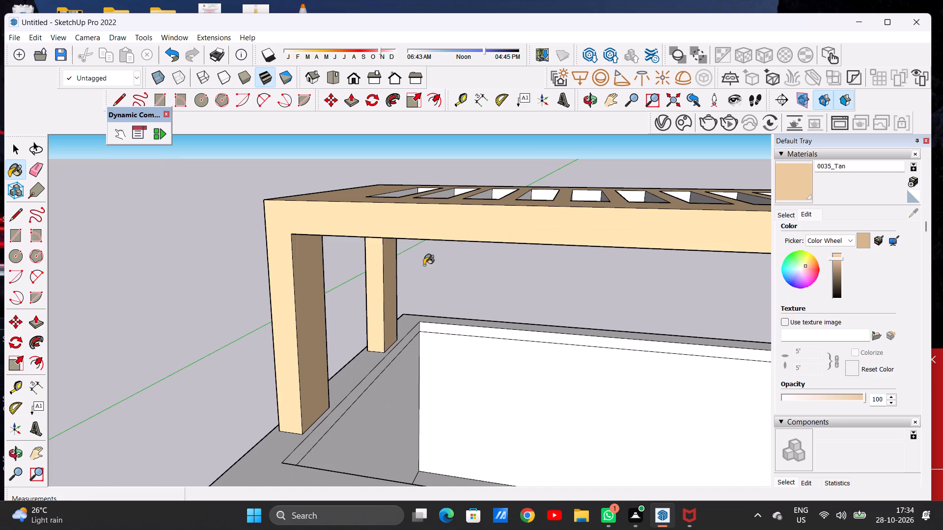
scroll(444, 263, "down", 9)
middle_click_drag(438, 269, 458, 183)
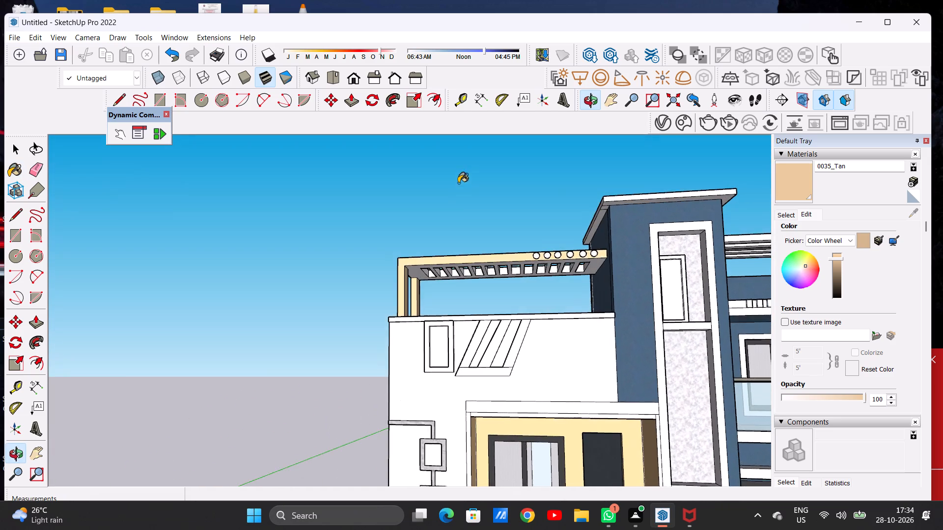
scroll(447, 255, "up", 15)
scroll(390, 279, "down", 2)
scroll(389, 279, "up", 5)
left_click(388, 278)
Examine the Tan pergola up close and against the front elevation, along with the white slatted pergola above the blue balconies.
scroll(431, 274, "down", 16)
middle_click_drag(454, 254, 471, 379)
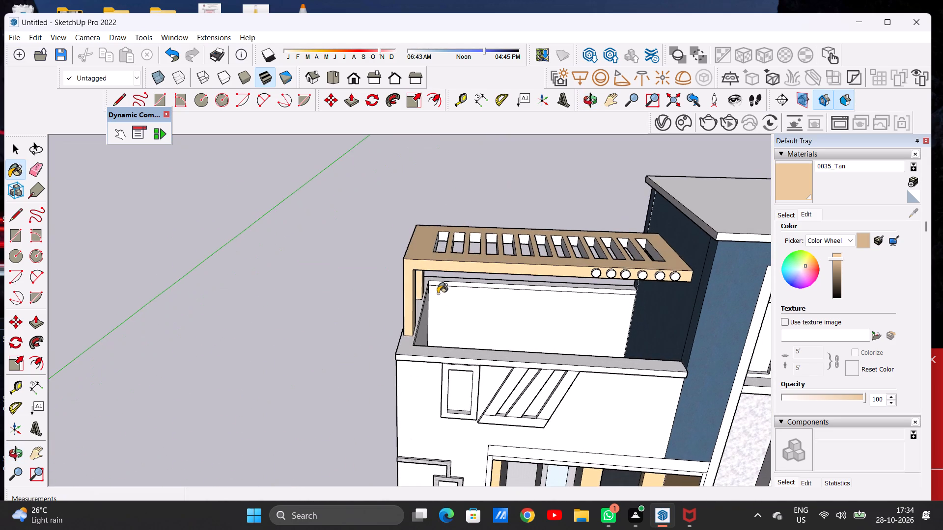
scroll(436, 289, "down", 5)
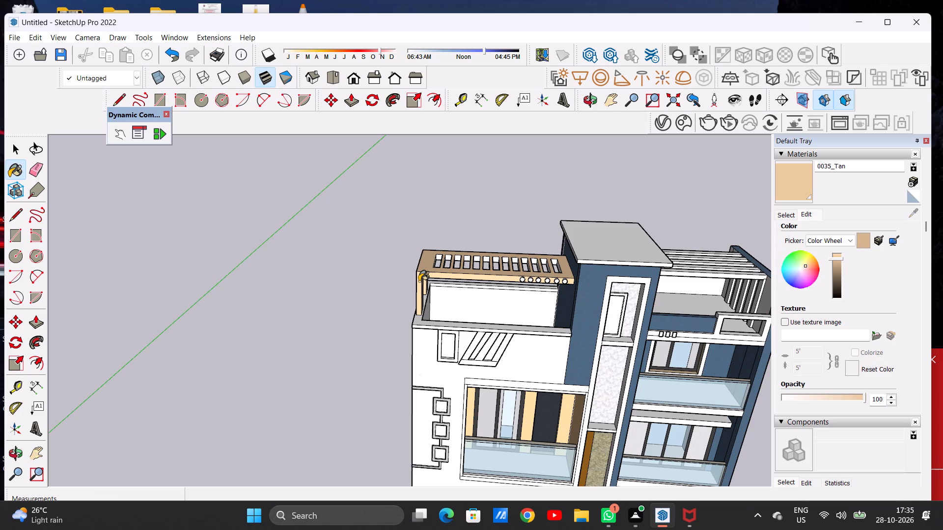
scroll(445, 272, "down", 5)
middle_click_drag(470, 276, 479, 228)
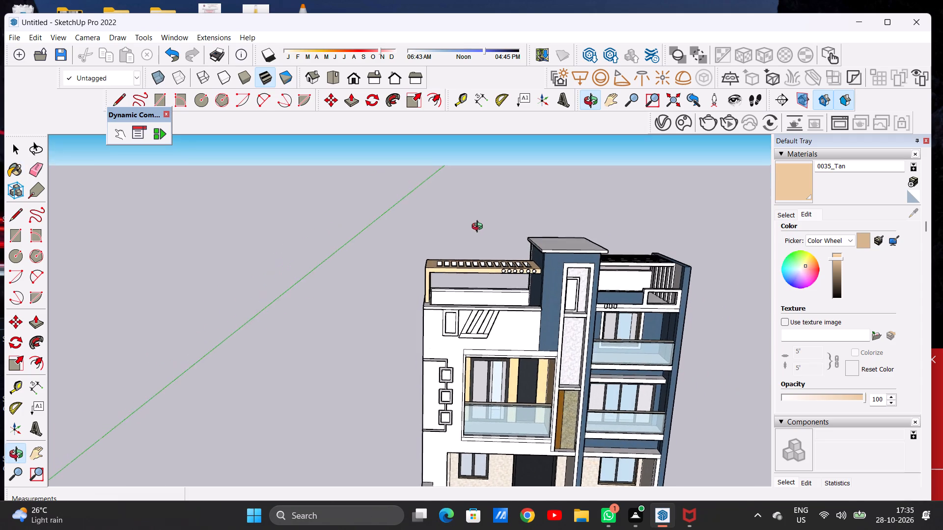
middle_click_drag(479, 228, 476, 222)
scroll(534, 285, "up", 13)
middle_click_drag(524, 265, 416, 317)
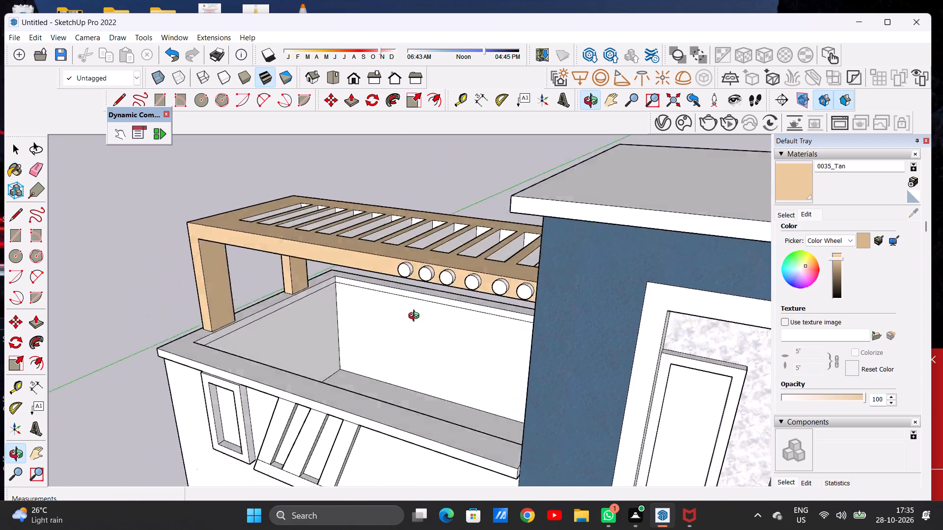
middle_click_drag(416, 317, 568, 277)
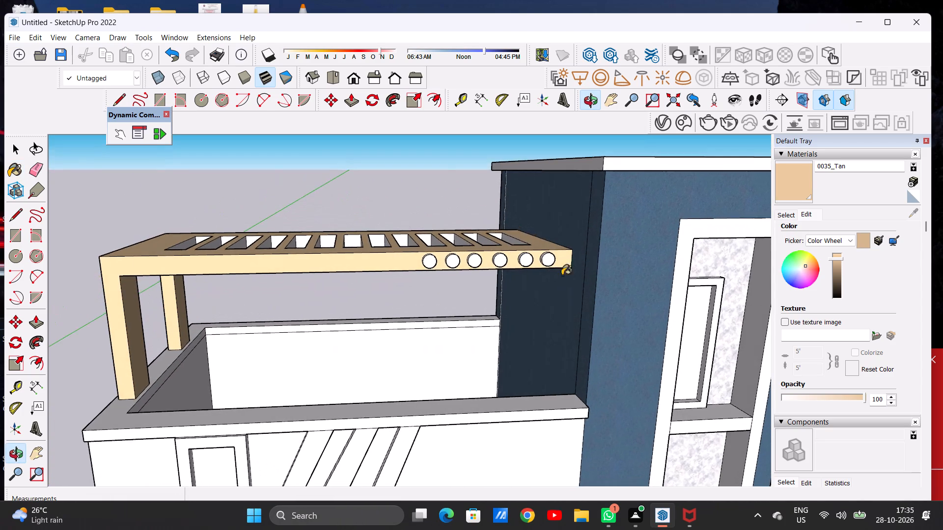
scroll(540, 284, "down", 6)
scroll(501, 294, "down", 6)
scroll(440, 298, "down", 5)
middle_click_drag(459, 346, 450, 325)
scroll(376, 321, "down", 5)
scroll(439, 336, "up", 7)
middle_click_drag(422, 330, 425, 322)
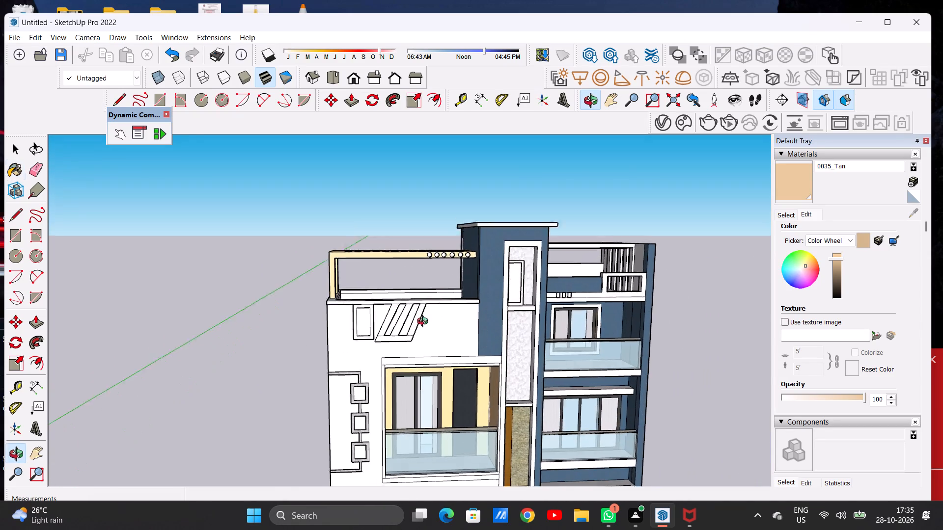
middle_click_drag(425, 322, 395, 306)
scroll(395, 307, "up", 1)
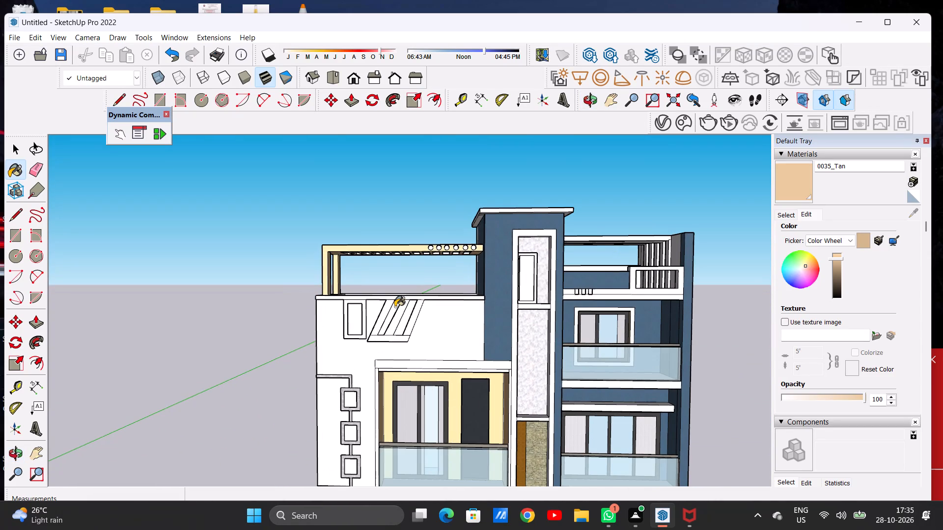
scroll(389, 304, "down", 2)
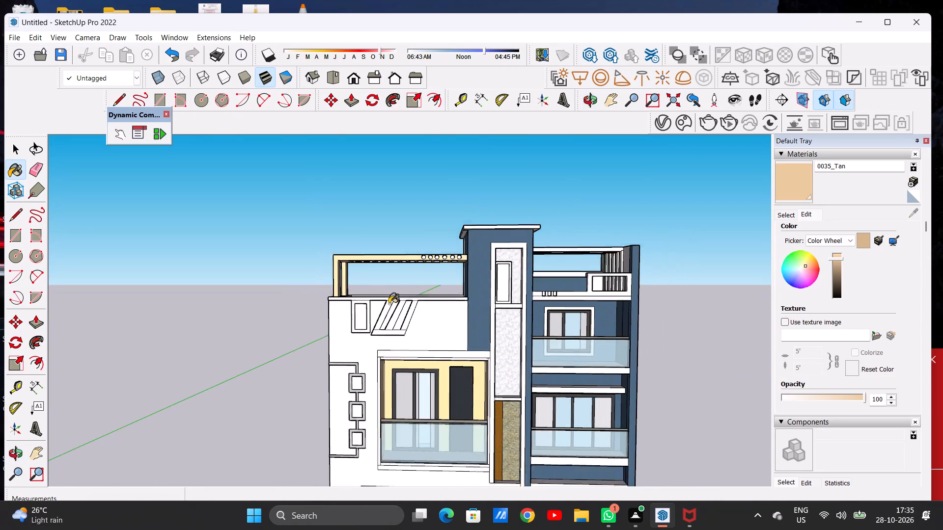
scroll(389, 304, "down", 3)
scroll(554, 259, "up", 1)
scroll(554, 259, "down", 1)
scroll(554, 259, "up", 11)
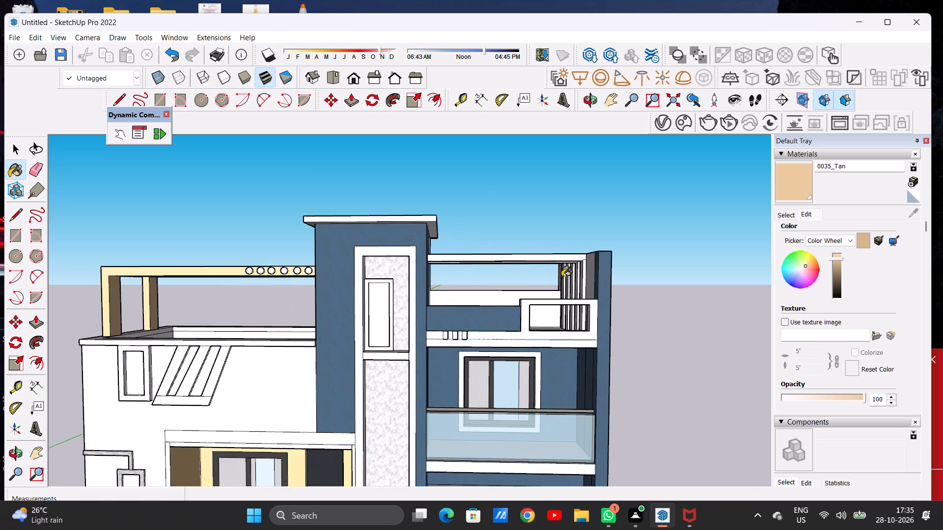
scroll(570, 278, "up", 6)
middle_click_drag(525, 277, 528, 318)
scroll(590, 279, "down", 5)
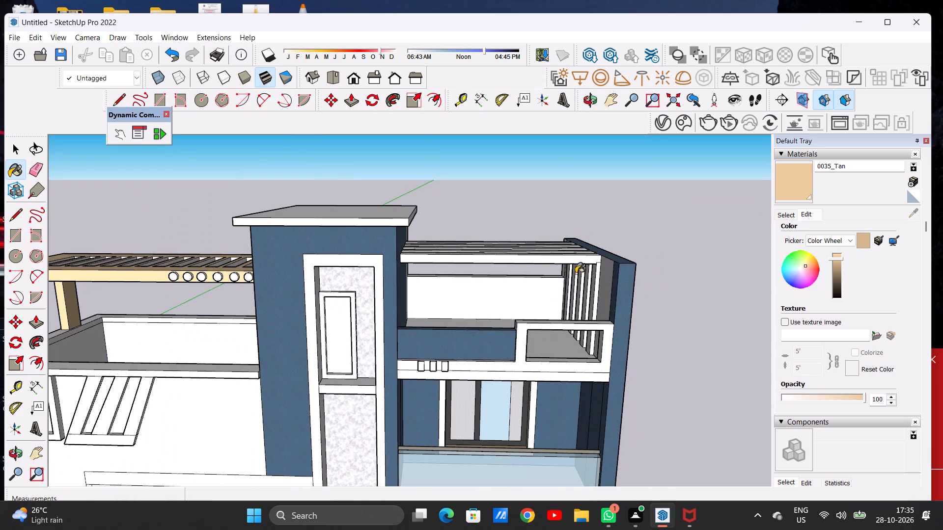
Paint the top and the front and side edges of the central tower's roof slab with 0035_Tan.
scroll(438, 229, "up", 5)
left_click(363, 204)
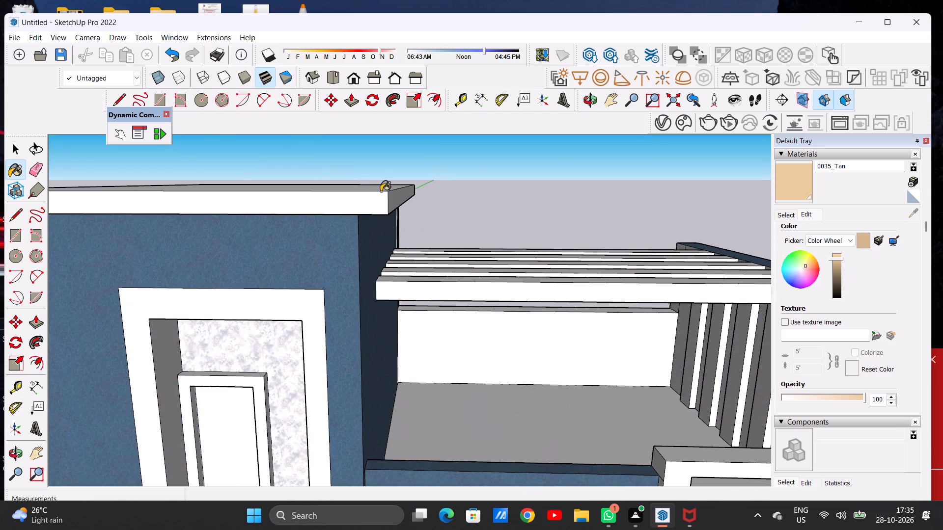
left_click(381, 191)
left_click(392, 200)
middle_click_drag(418, 201, 422, 271)
left_click(349, 281)
scroll(476, 251, "down", 13)
middle_click_drag(374, 266, 461, 215)
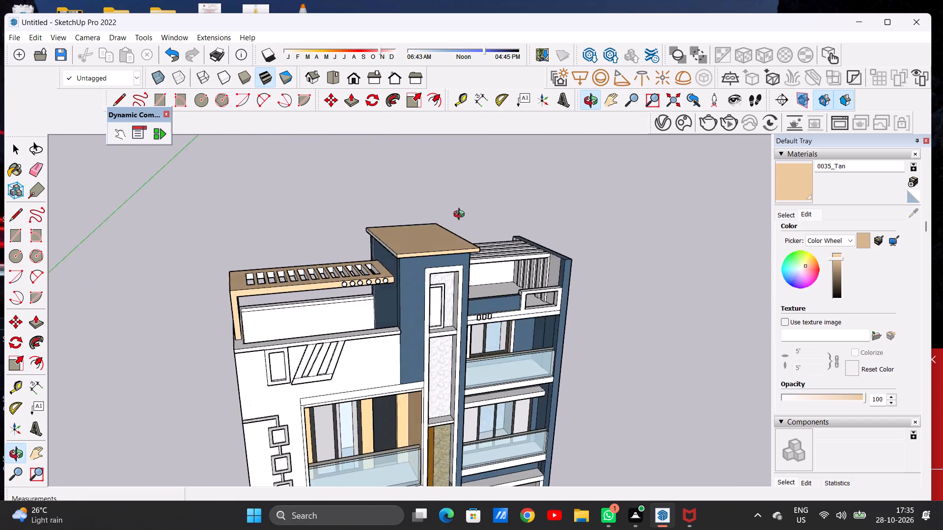
middle_click_drag(461, 215, 537, 195)
scroll(430, 247, "up", 11)
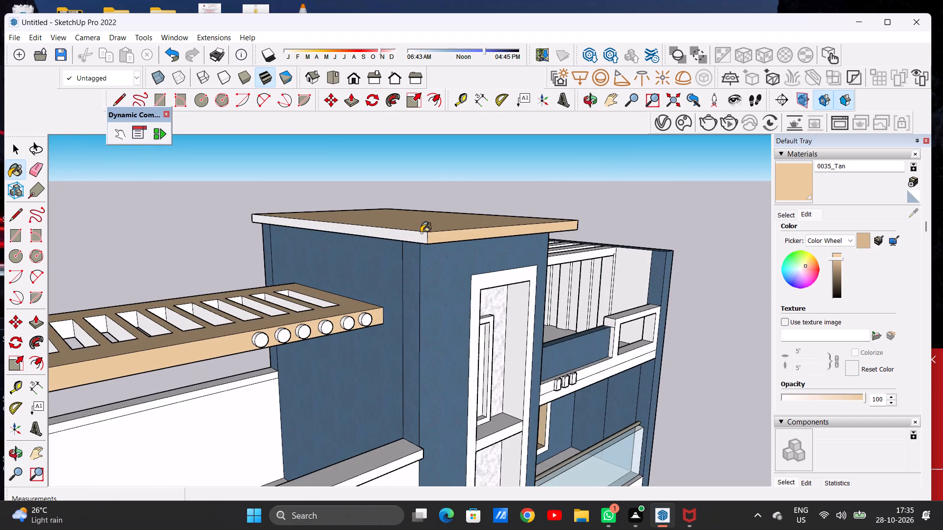
left_click(421, 233)
Paint the underside of the tower roof slab's overhang with 0035_Tan.
scroll(435, 259, "down", 7)
middle_click_drag(475, 265, 314, 194)
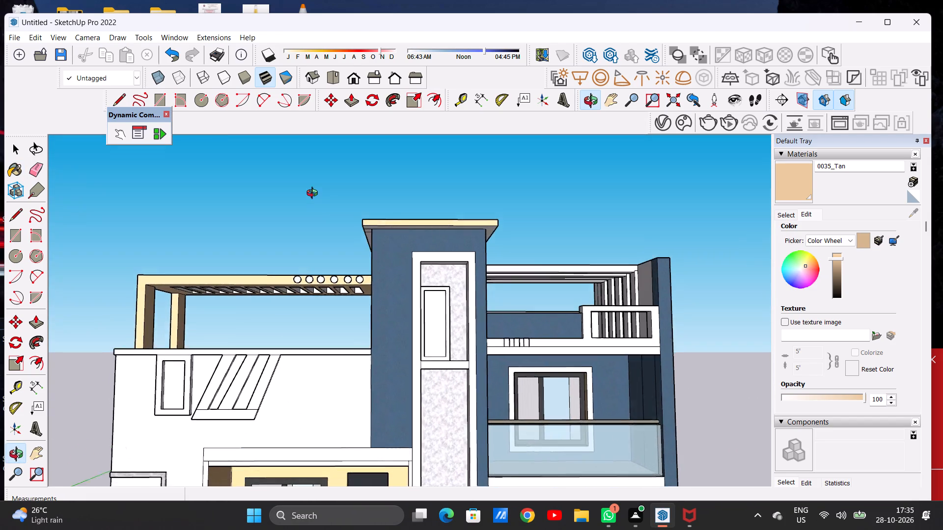
middle_click_drag(314, 194, 294, 191)
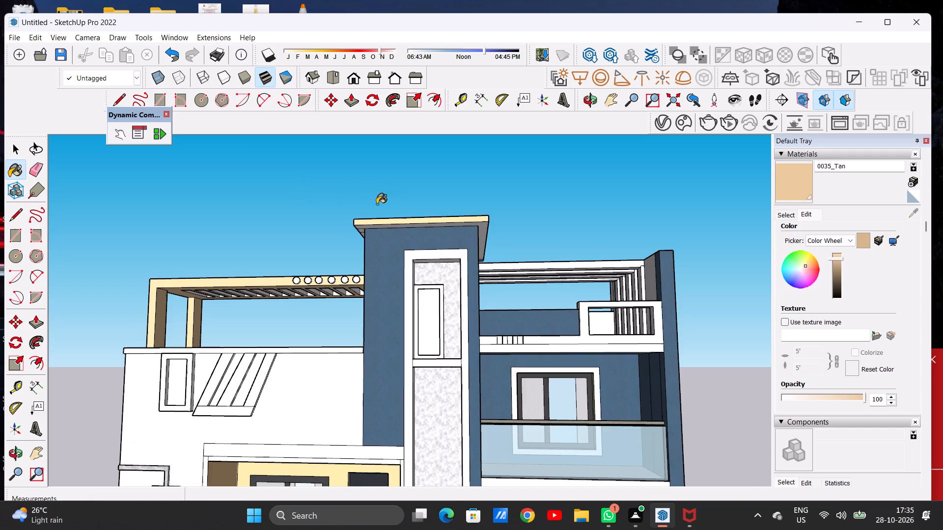
scroll(358, 247, "up", 13)
left_click(358, 160)
scroll(368, 197, "down", 7)
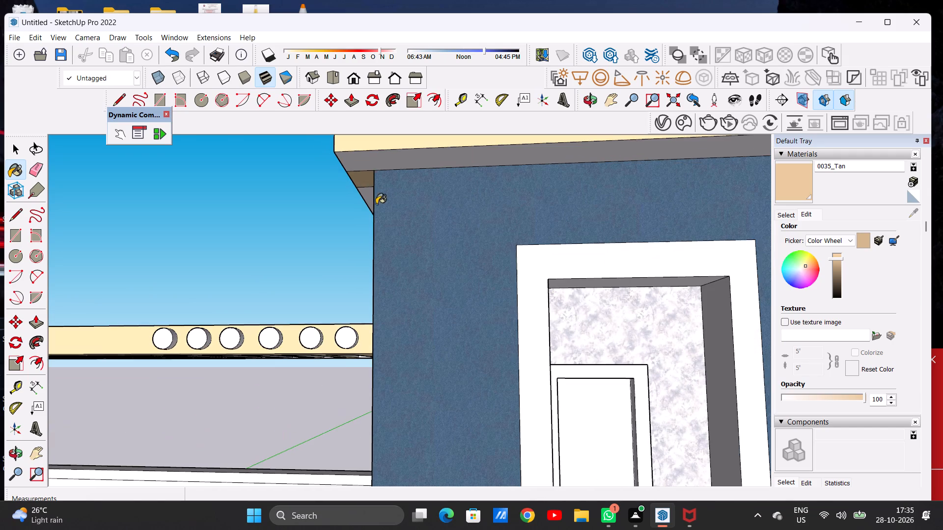
left_click(359, 159)
middle_click_drag(337, 225, 387, 222)
scroll(376, 212, "up", 6)
left_click(403, 208)
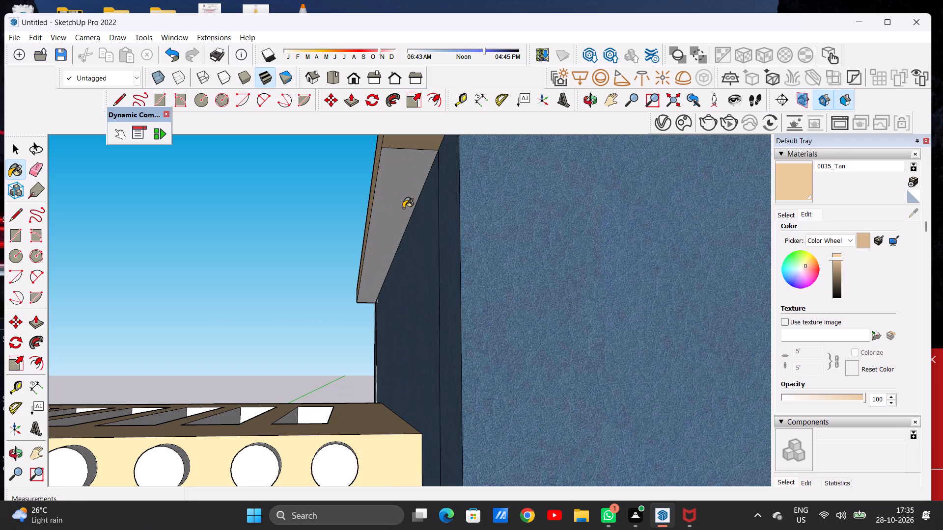
scroll(396, 227, "down", 6)
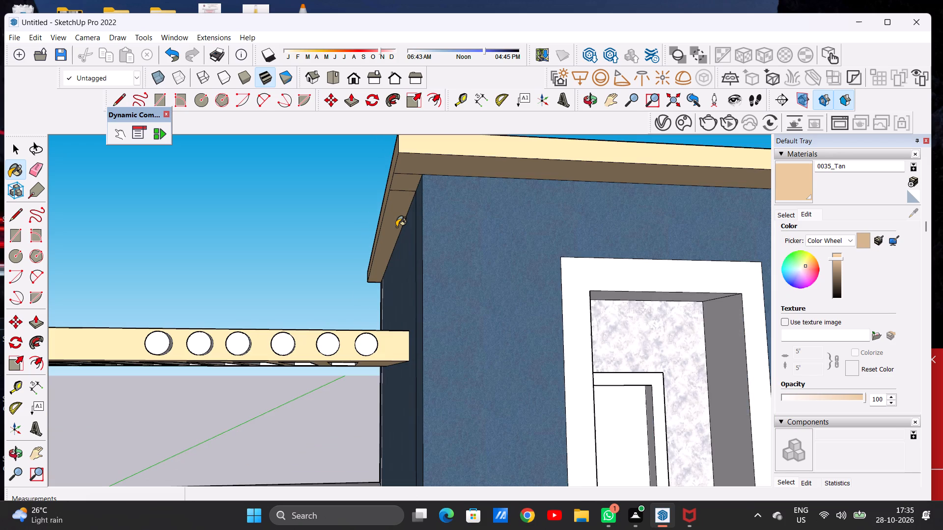
Paint the roof slab's rear edge and the two narrow faces at the tower's rear corner with 0035_Tan.
scroll(402, 252, "down", 12)
middle_click_drag(452, 248, 274, 273)
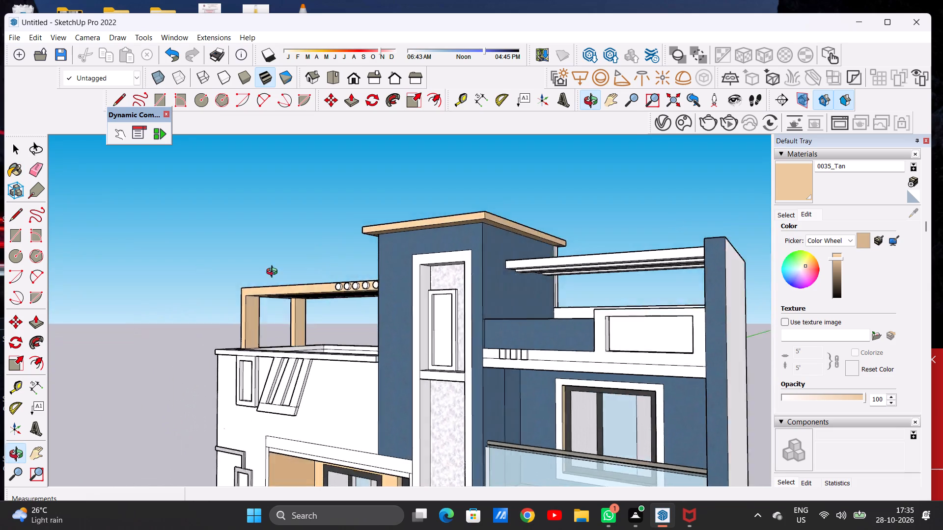
middle_click_drag(274, 273, 267, 311)
middle_click_drag(618, 232, 295, 256)
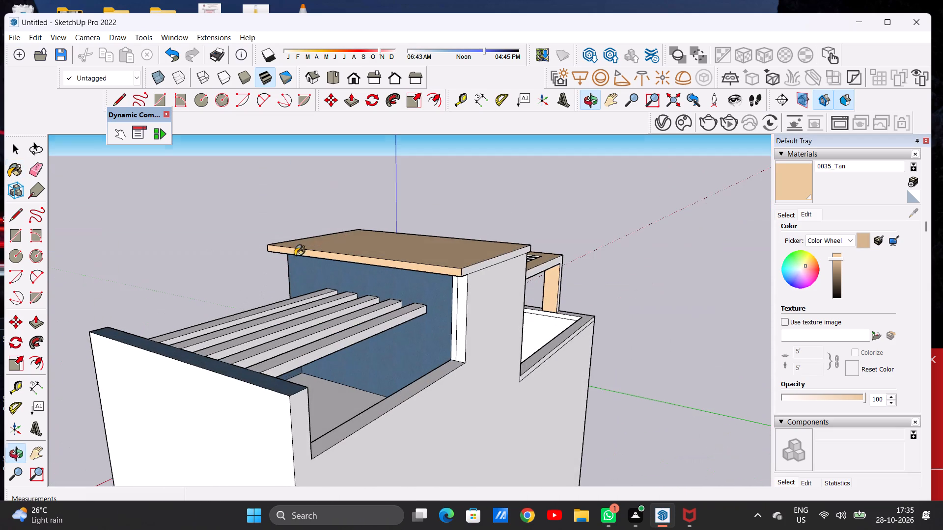
scroll(466, 294, "up", 15)
left_click(453, 250)
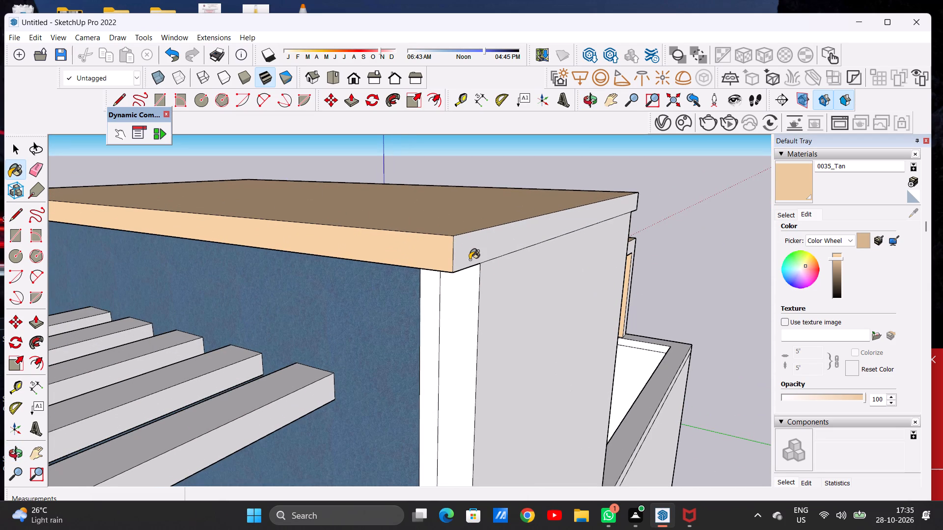
left_click(468, 258)
left_click(469, 286)
left_click(433, 298)
scroll(509, 238, "down", 4)
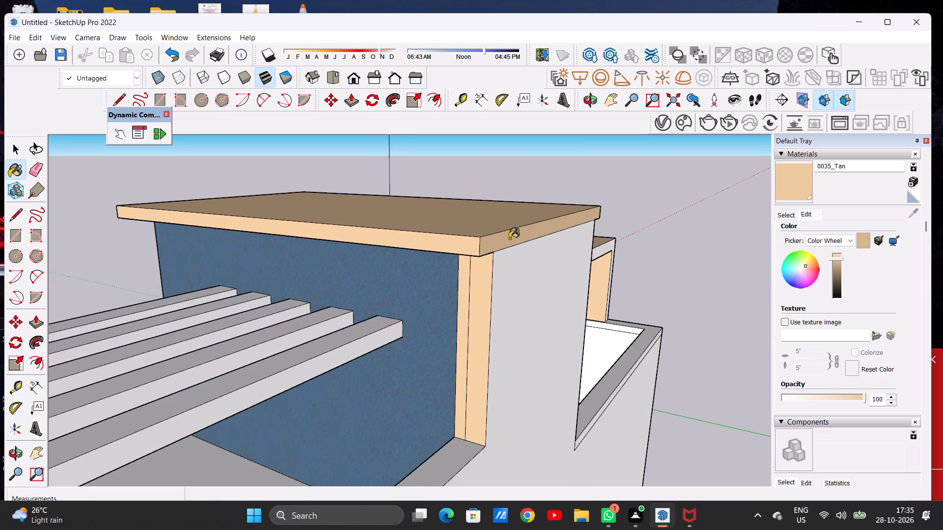
Paint the rear faces of the rooftop pergola's beam and posts with 0035_Tan.
scroll(509, 238, "down", 4)
scroll(513, 225, "up", 1)
scroll(513, 225, "down", 18)
middle_click_drag(443, 237, 604, 237)
middle_click_drag(521, 236, 228, 235)
scroll(457, 263, "up", 6)
scroll(460, 263, "down", 1)
scroll(460, 263, "up", 1)
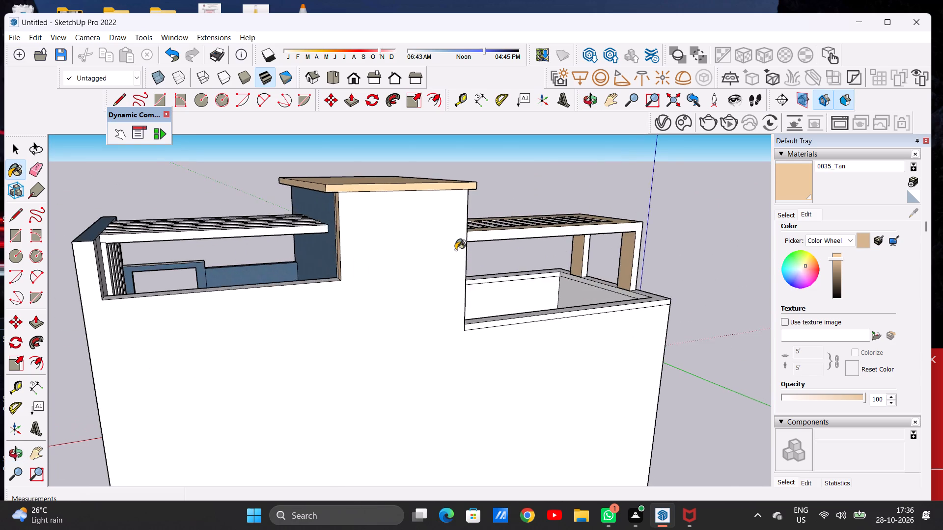
scroll(465, 231, "up", 7)
left_click(468, 239)
scroll(498, 227, "down", 11)
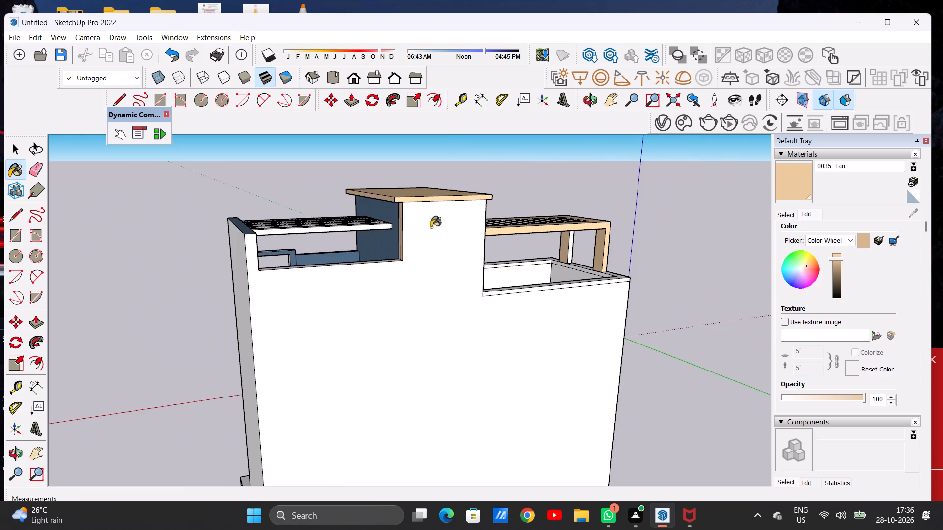
scroll(587, 249, "up", 3)
scroll(586, 250, "down", 1)
scroll(584, 250, "up", 10)
left_click(555, 248)
scroll(567, 240, "down", 9)
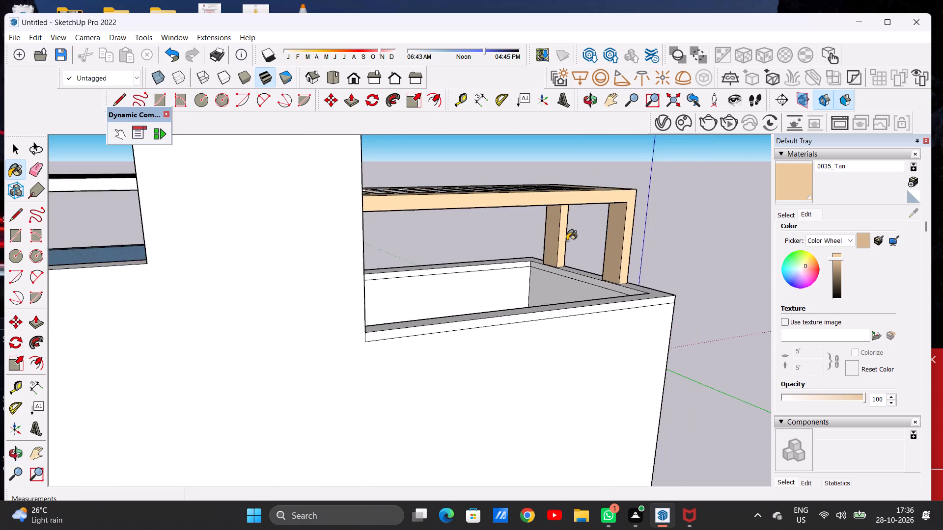
Examine the Tan tower roof slab from above and against the pergola and the whole front elevation.
scroll(567, 240, "down", 5)
middle_click_drag(424, 240, 576, 246)
middle_click_drag(420, 223, 633, 222)
middle_click_drag(396, 237, 524, 224)
scroll(479, 177, "up", 2)
scroll(479, 177, "down", 1)
scroll(479, 177, "up", 11)
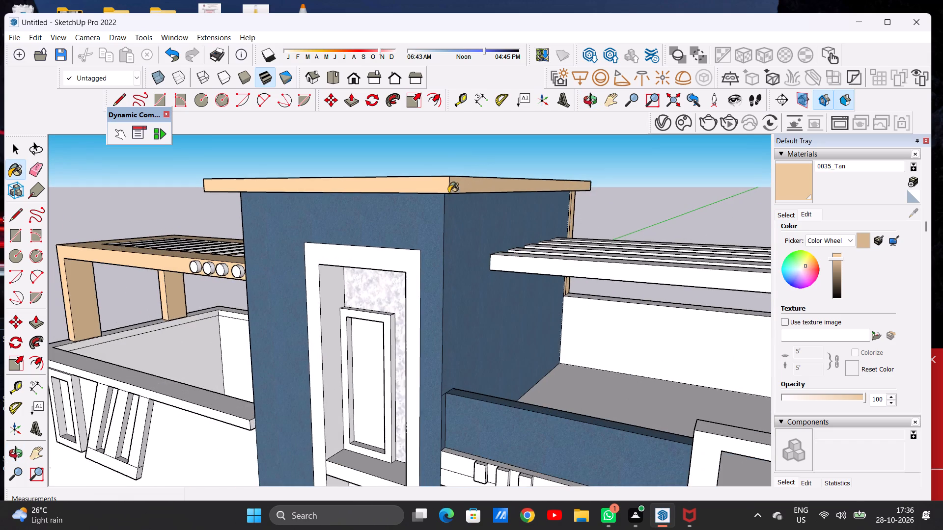
middle_click_drag(446, 211, 458, 136)
middle_click_drag(462, 148, 497, 281)
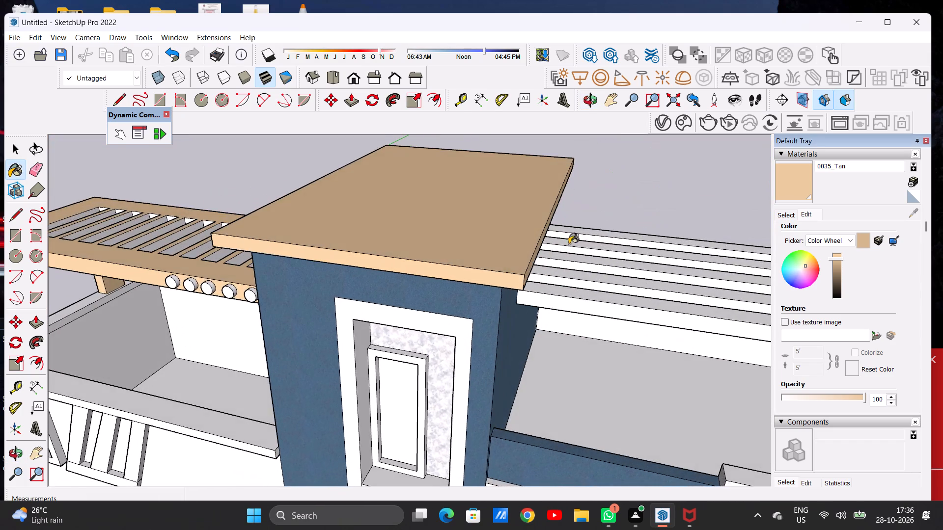
scroll(601, 217, "down", 1)
scroll(601, 217, "up", 1)
scroll(601, 217, "down", 4)
middle_click_drag(377, 247, 383, 180)
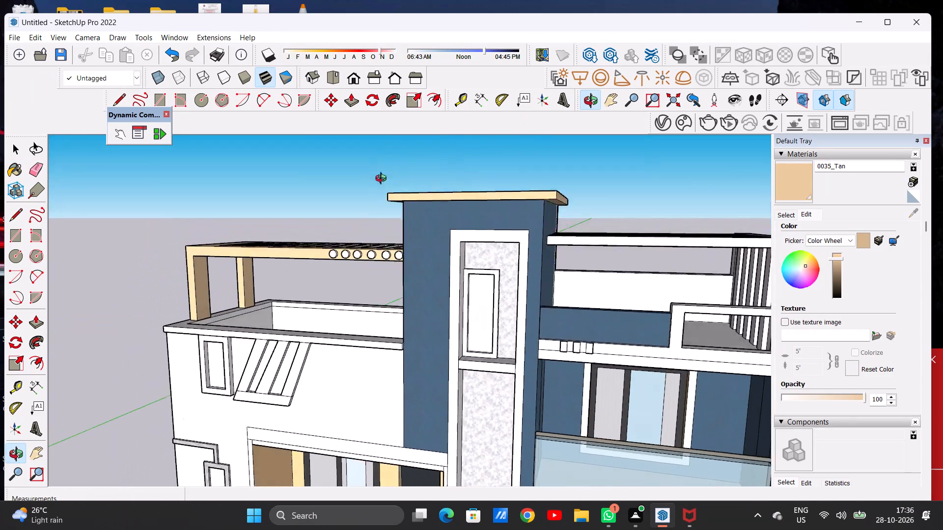
middle_click_drag(383, 180, 423, 214)
scroll(454, 207, "down", 10)
middle_click_drag(450, 235, 455, 227)
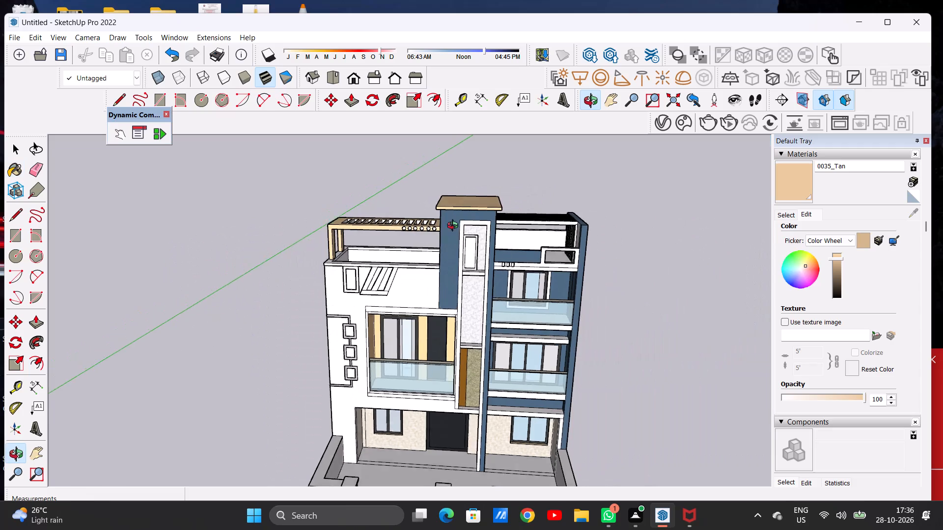
middle_click_drag(455, 227, 454, 193)
scroll(457, 198, "up", 5)
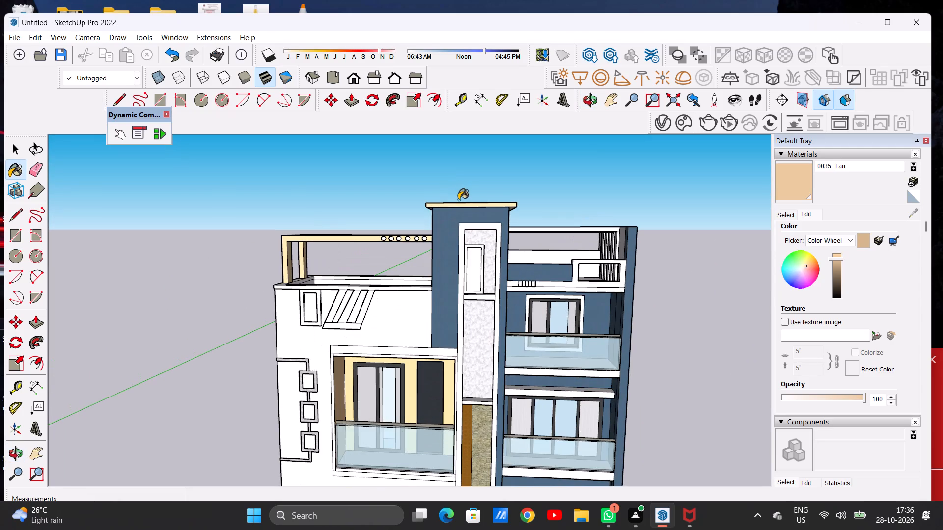
scroll(460, 200, "down", 6)
scroll(484, 204, "up", 7)
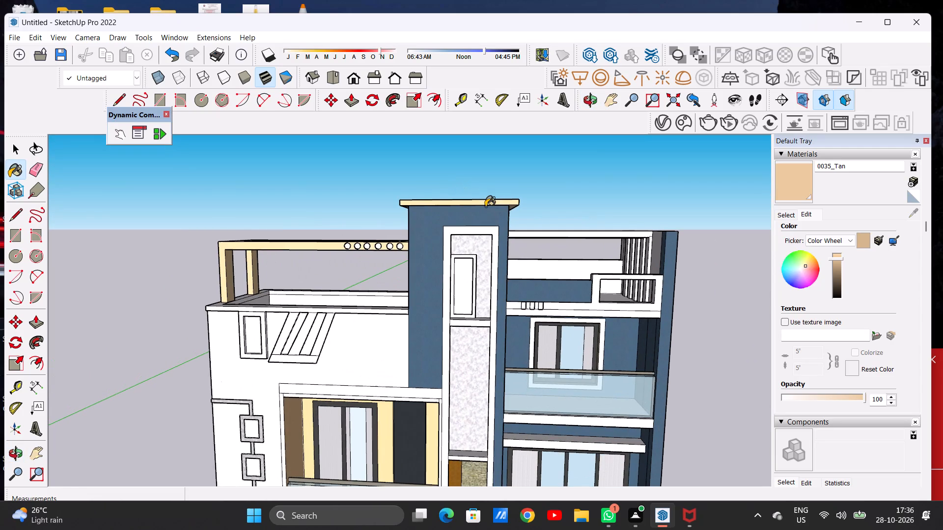
scroll(436, 221, "down", 4)
scroll(345, 236, "down", 4)
scroll(487, 252, "up", 4)
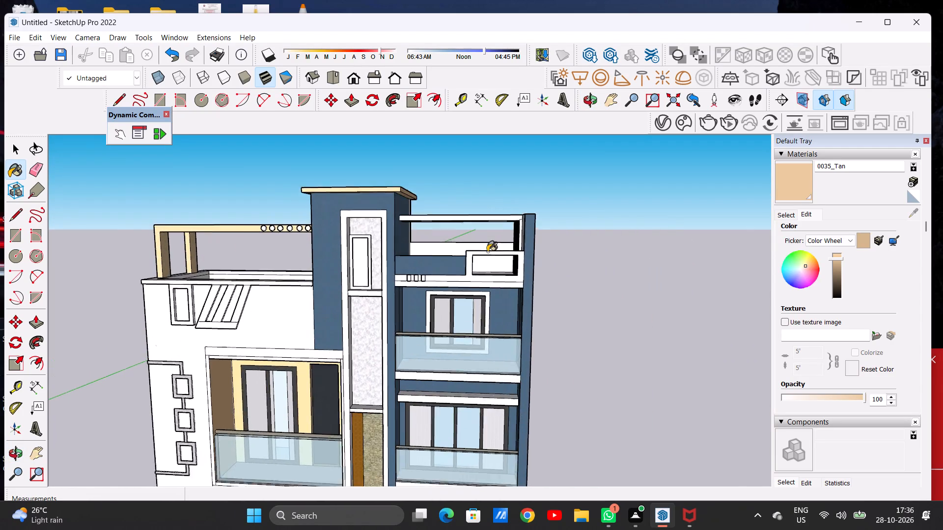
Paint the front face of the front slat above the blue balconies, and the upright beneath it, with 0035_Tan.
scroll(487, 252, "up", 3)
middle_click_drag(506, 221, 493, 285)
scroll(519, 246, "up", 7)
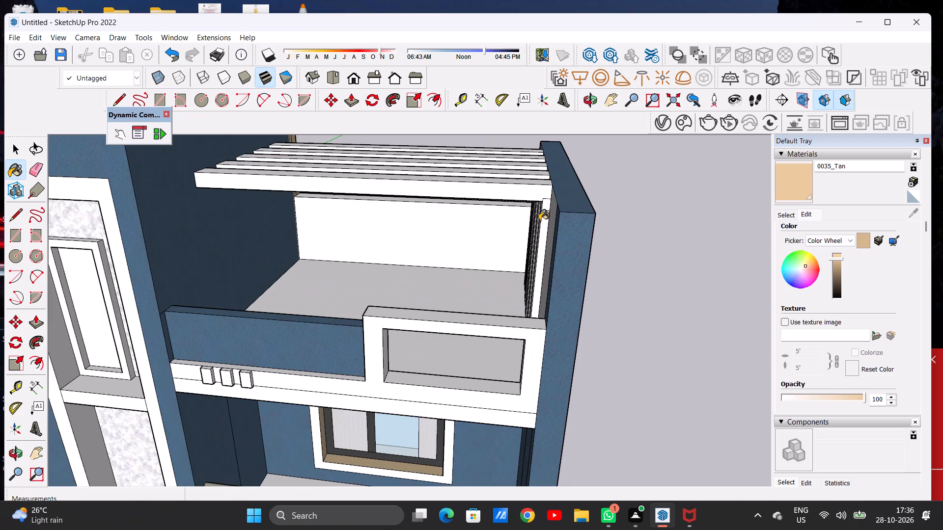
scroll(543, 206, "up", 6)
left_click(544, 188)
left_click(550, 202)
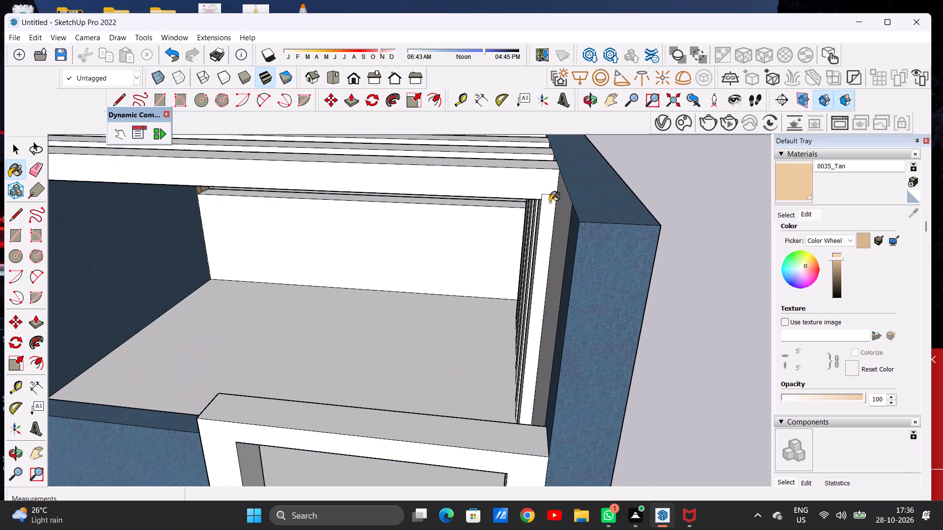
scroll(493, 233, "down", 9)
Paint the top faces of all five slats of the pergola above the blue balconies with 0035_Tan.
middle_click_drag(490, 219, 338, 300)
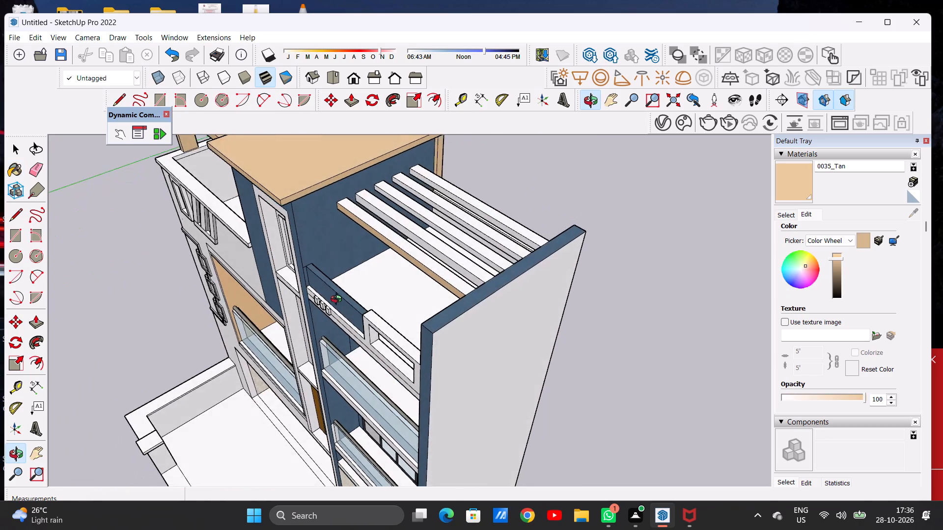
middle_click_drag(338, 300, 341, 302)
scroll(425, 288, "up", 6)
left_click(457, 274)
left_click(503, 254)
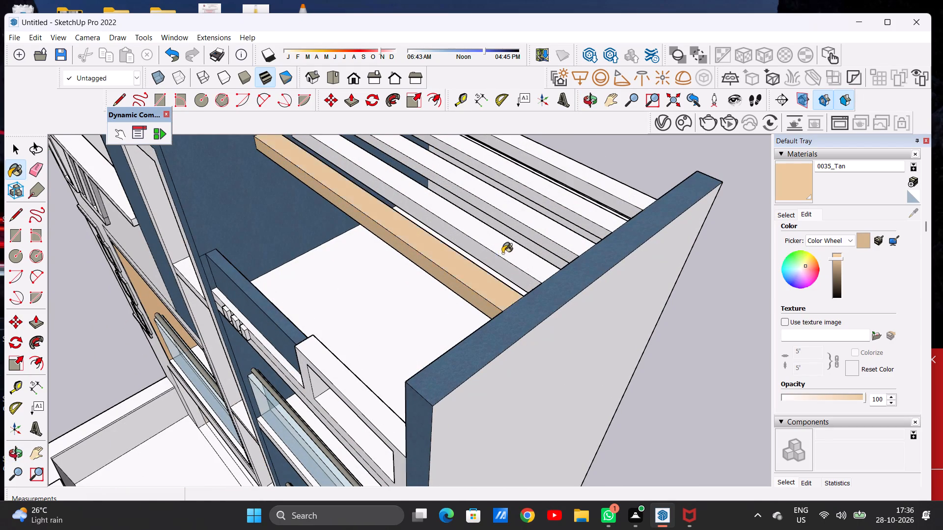
scroll(444, 264, "down", 5)
scroll(518, 242, "up", 7)
left_click(518, 253)
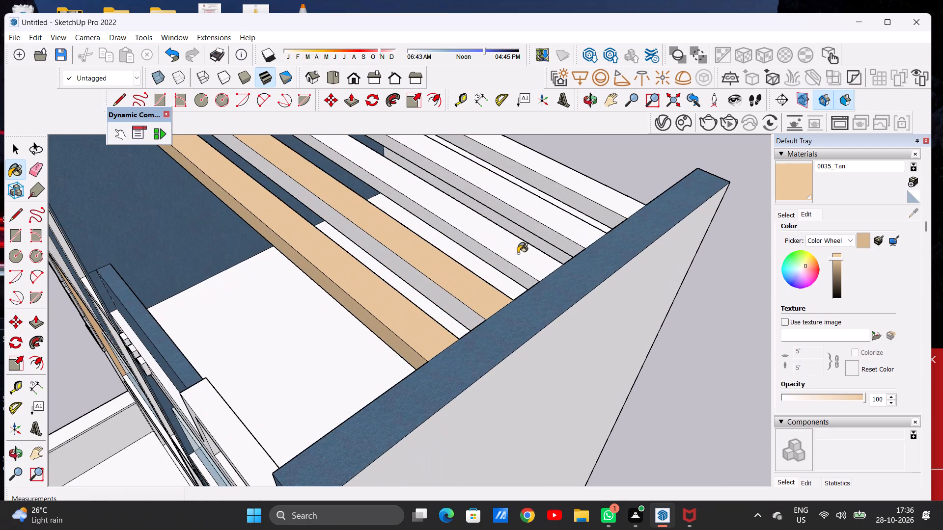
left_click(563, 232)
left_click(600, 199)
Paint the front faces of the four remaining slats above the blue balconies with 0035_Tan.
scroll(533, 243, "down", 6)
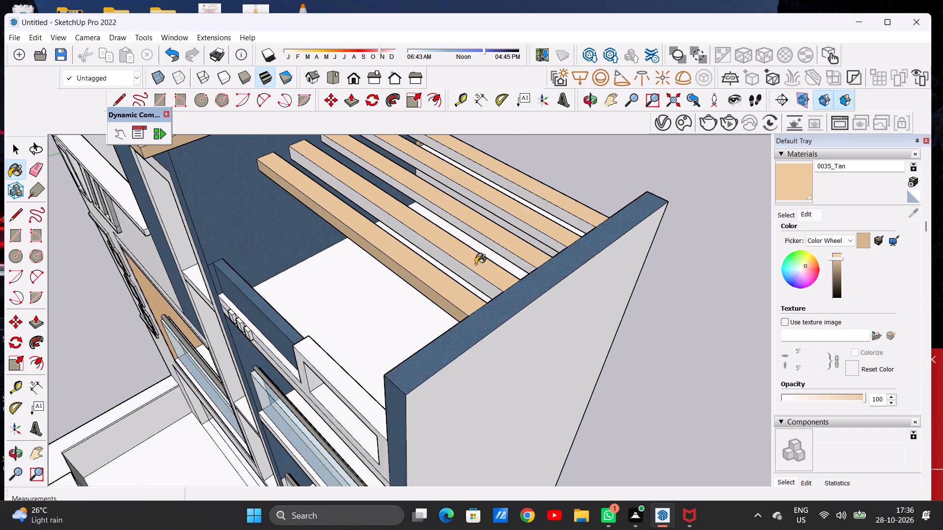
middle_click_drag(466, 268, 477, 256)
scroll(486, 255, "up", 8)
left_click(477, 257)
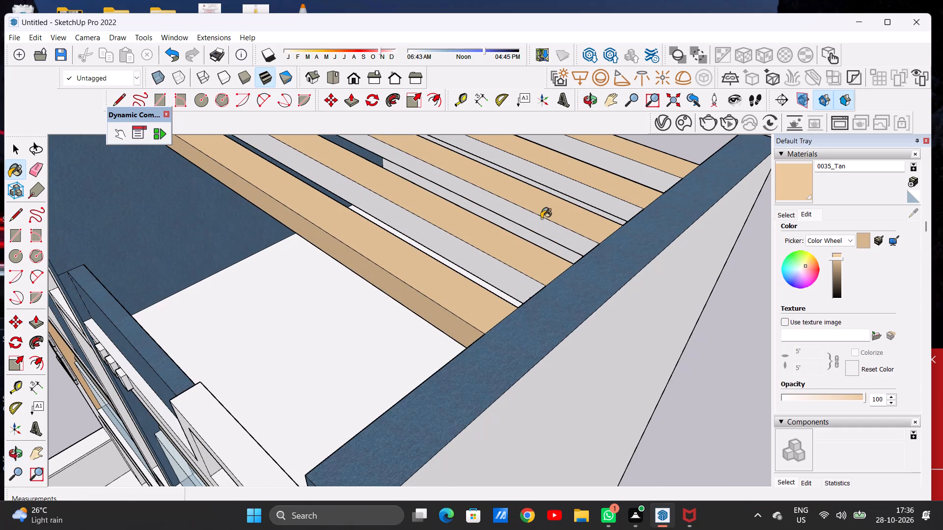
left_click(541, 218)
scroll(433, 248, "down", 6)
scroll(524, 206, "up", 9)
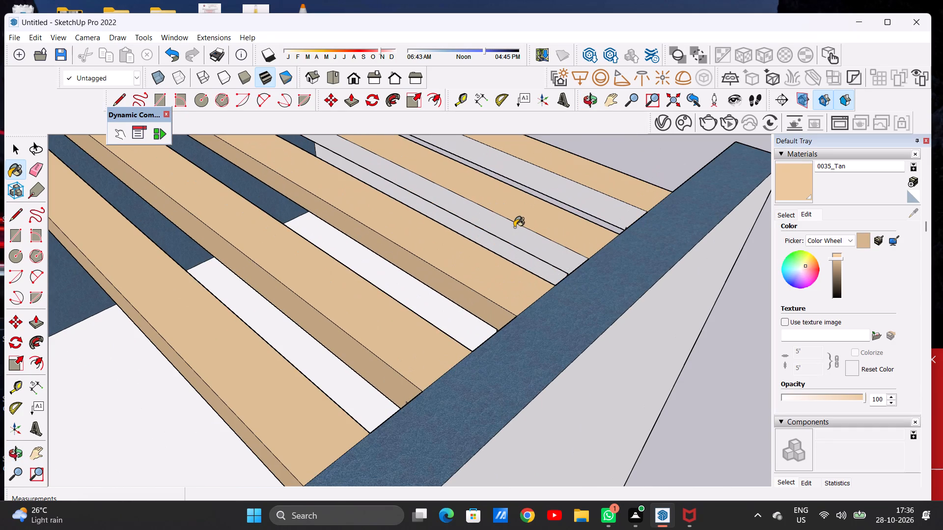
left_click(514, 227)
left_click(596, 192)
Paint the rear faces of all five pergola slats above the blue balconies with 0035_Tan.
scroll(442, 244, "down", 3)
middle_click_drag(489, 244, 219, 259)
scroll(317, 268, "down", 6)
middle_click_drag(401, 265, 375, 259)
scroll(380, 281, "down", 11)
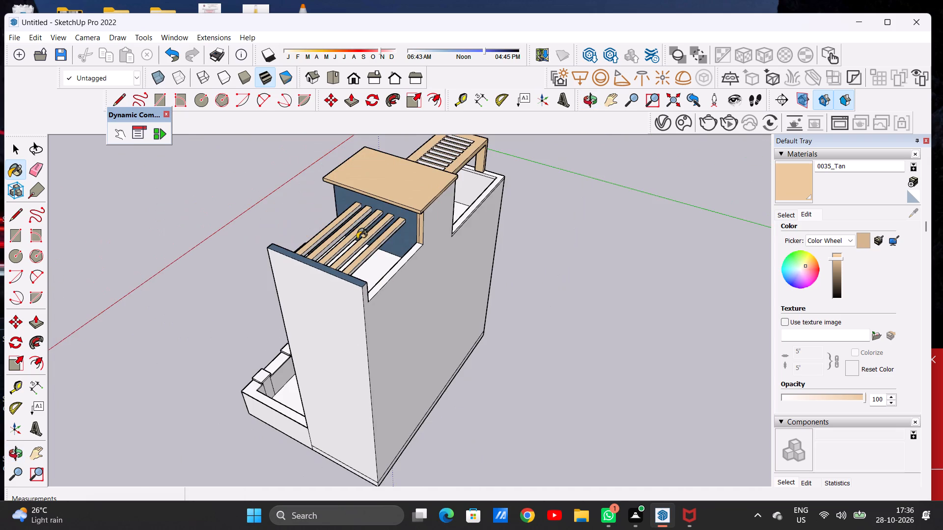
scroll(352, 219, "up", 13)
middle_click_drag(348, 264, 345, 240)
scroll(354, 230, "up", 5)
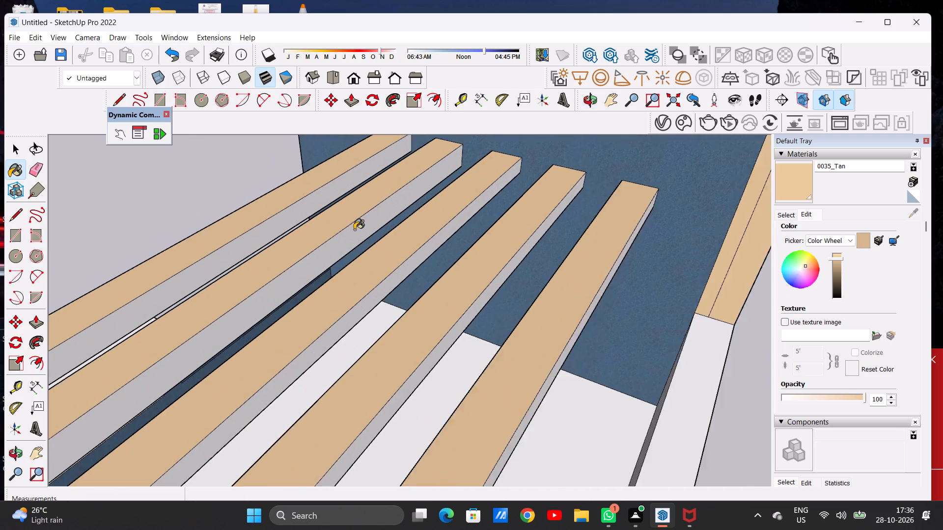
scroll(354, 230, "up", 2)
left_click(272, 220)
left_click(310, 261)
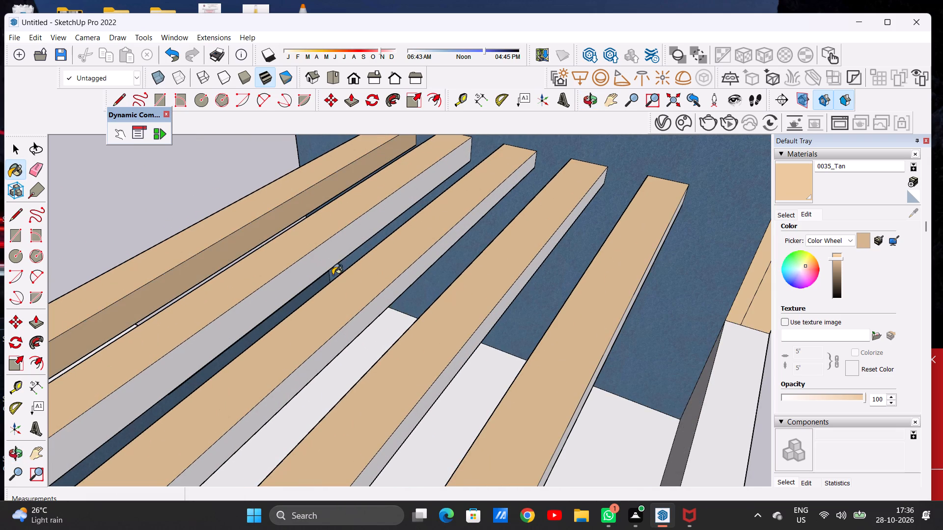
left_click(360, 314)
scroll(370, 271, "down", 5)
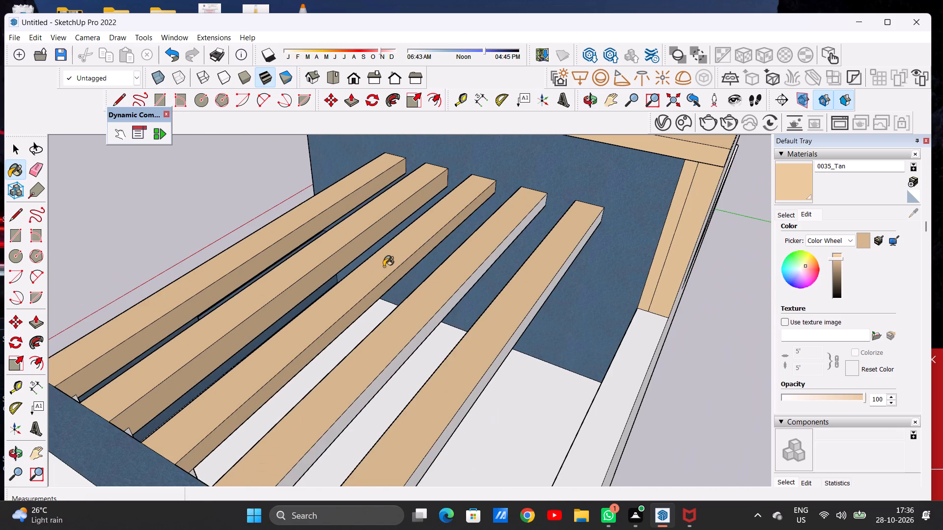
middle_click_drag(474, 314, 449, 265)
scroll(441, 257, "up", 6)
left_click(420, 255)
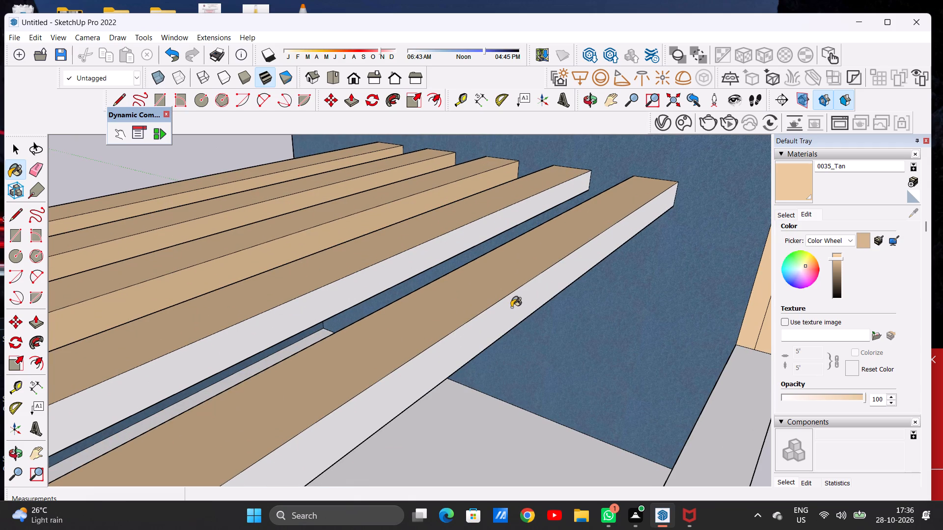
left_click(505, 312)
Paint the front faces of the second and third pergola uprights above the blue balconies with 0035_Tan.
scroll(523, 292, "down", 11)
scroll(529, 292, "up", 1)
scroll(492, 297, "down", 8)
middle_click_drag(373, 303, 413, 304)
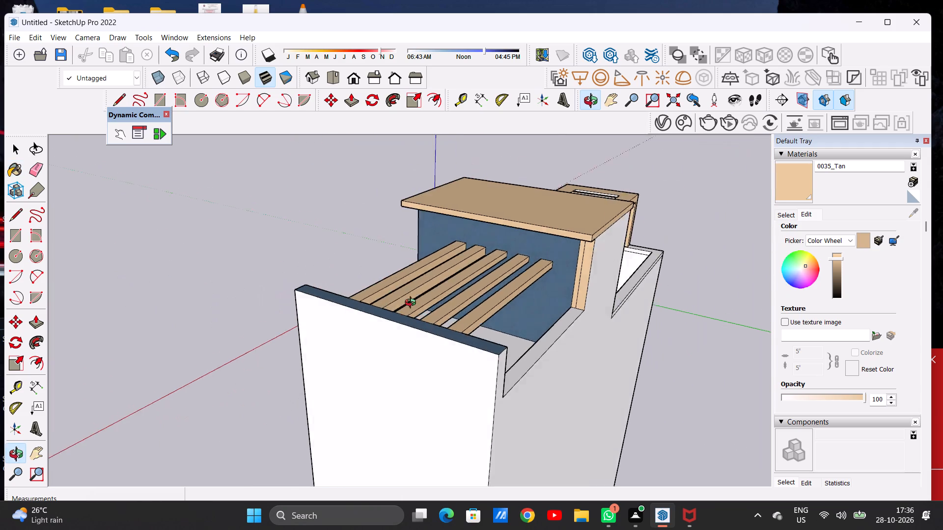
middle_click_drag(413, 304, 774, 236)
middle_click_drag(484, 279, 574, 270)
scroll(549, 221, "up", 8)
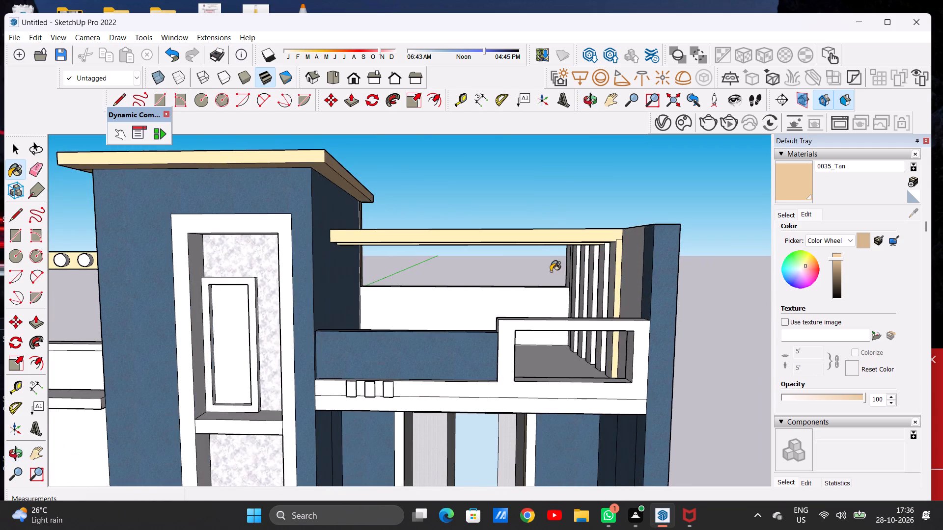
middle_click_drag(551, 271, 555, 213)
scroll(571, 237, "up", 6)
scroll(642, 259, "up", 7)
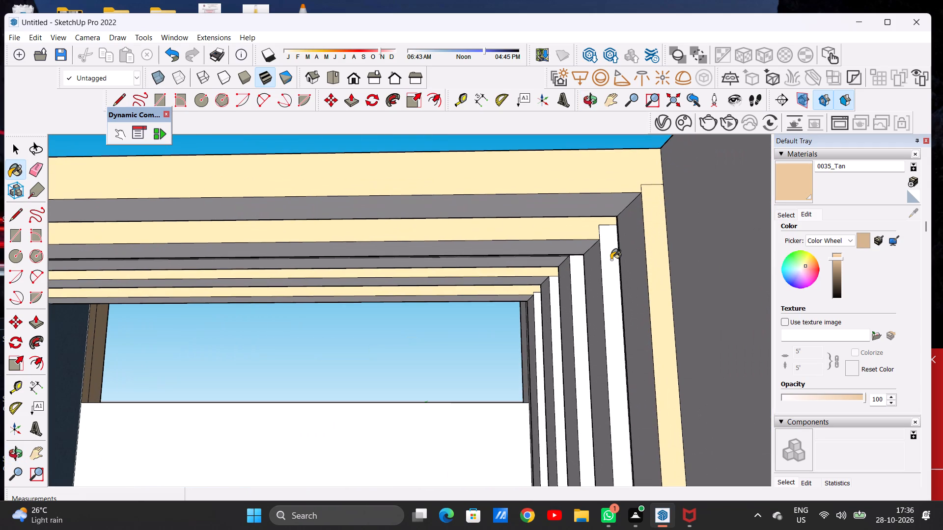
left_click(612, 260)
left_click(577, 309)
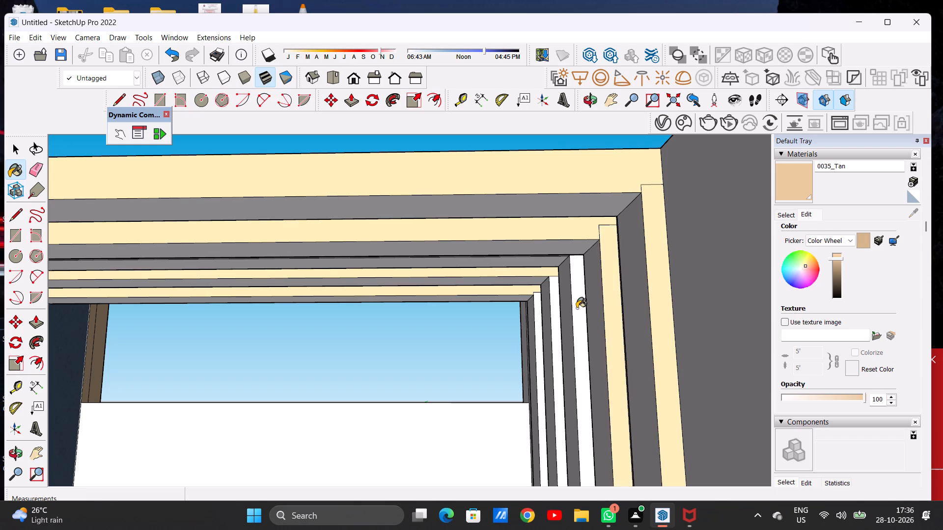
Paint the inner side faces of all five pergola uprights, plus the front faces of the last two, with 0035_Tan.
scroll(589, 260, "down", 7)
middle_click_drag(537, 262, 600, 317)
scroll(582, 309, "up", 4)
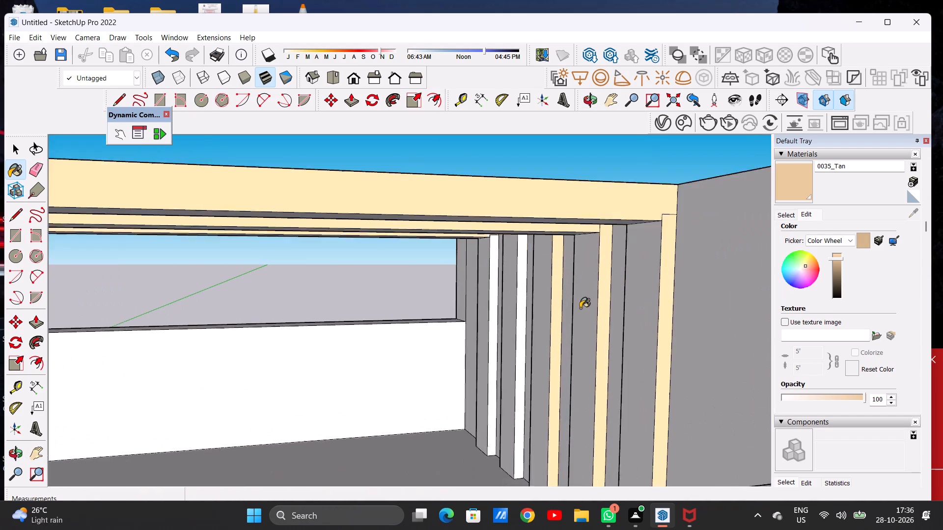
scroll(580, 308, "up", 3)
left_click(591, 308)
left_click(659, 303)
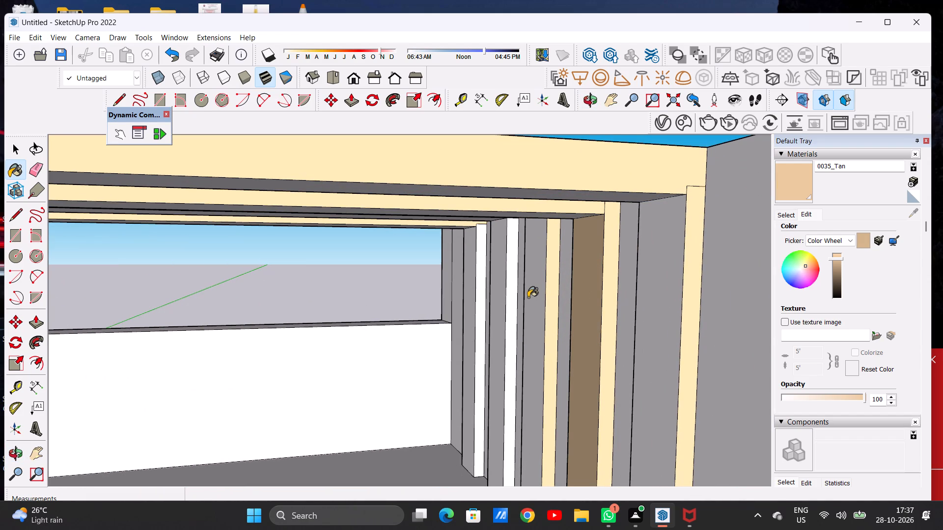
left_click(535, 296)
left_click(505, 297)
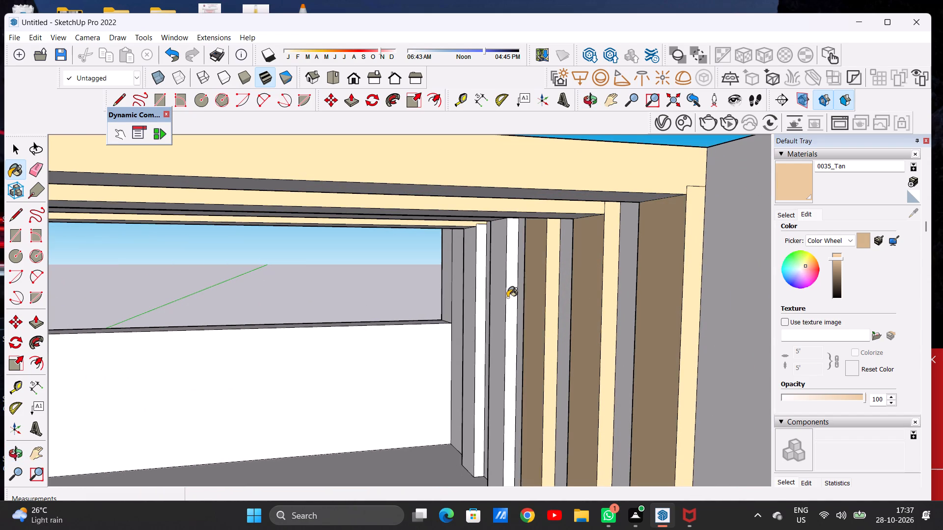
scroll(507, 297, "up", 8)
left_click(518, 296)
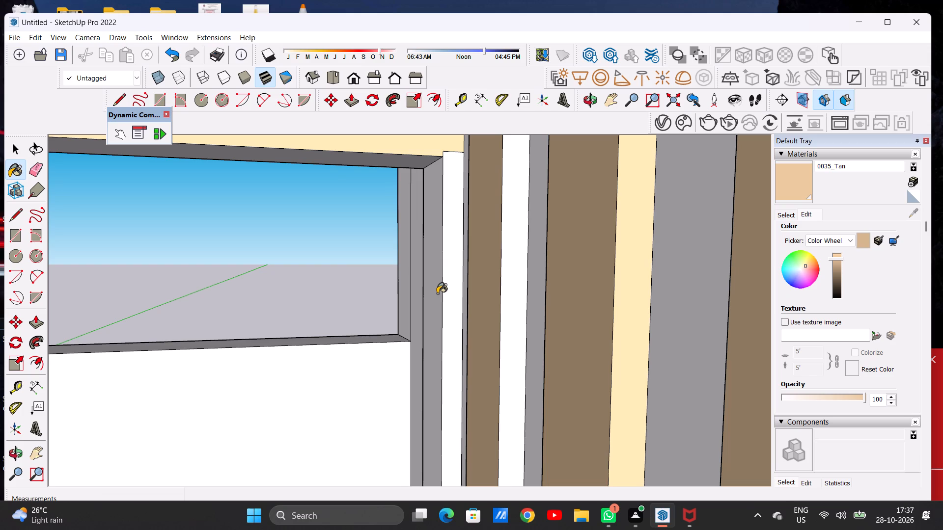
left_click(437, 293)
left_click(448, 293)
Paint the rear faces of all five pergola uprights above the blue balconies with 0035_Tan.
scroll(478, 302, "down", 1)
scroll(481, 303, "up", 1)
scroll(482, 304, "down", 12)
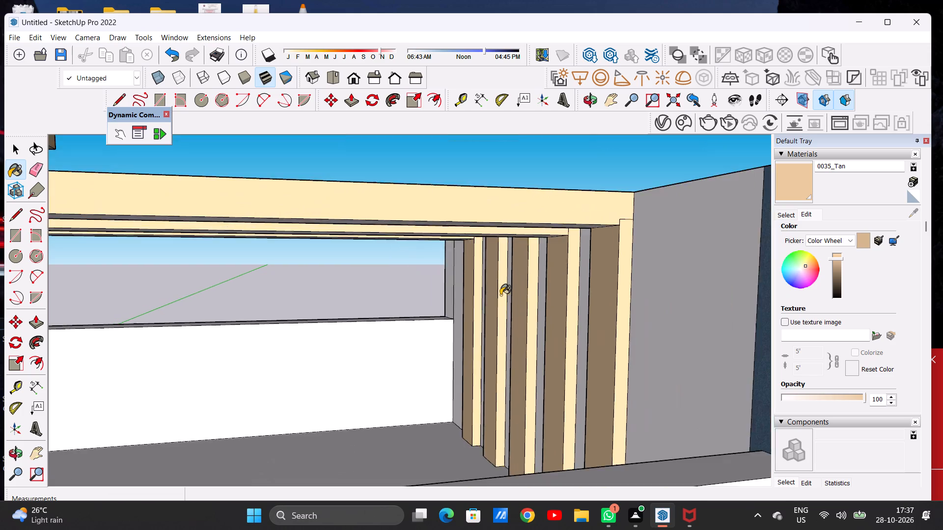
scroll(500, 295, "down", 5)
middle_click_drag(497, 297, 275, 298)
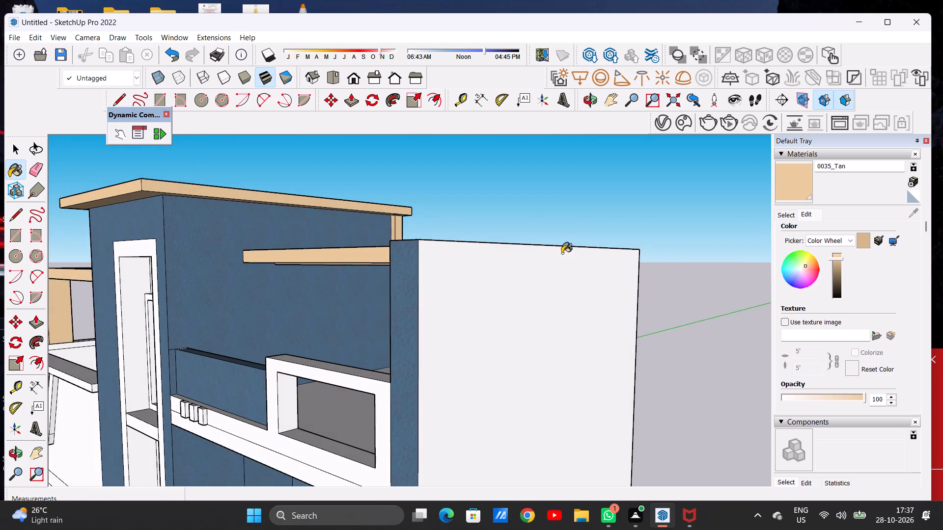
middle_click_drag(562, 253, 226, 277)
middle_click_drag(342, 273, 170, 265)
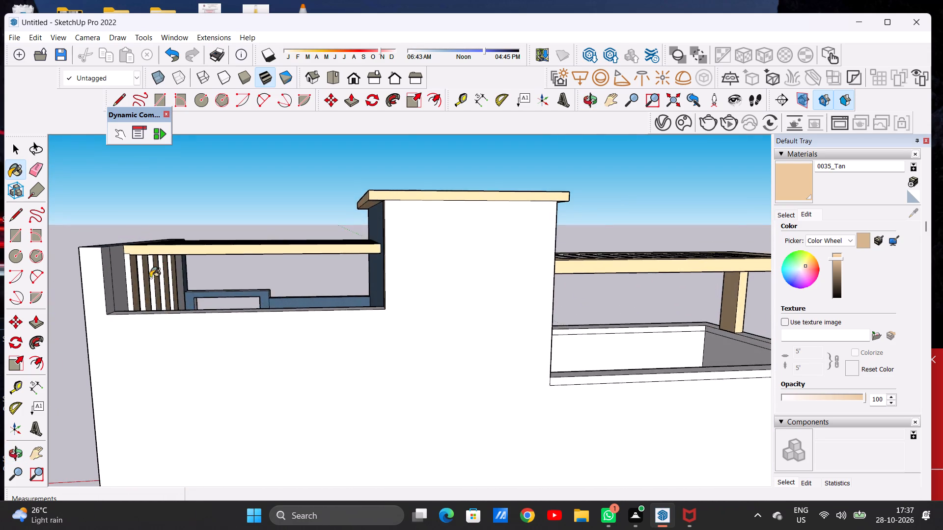
scroll(128, 288, "up", 13)
left_click(136, 285)
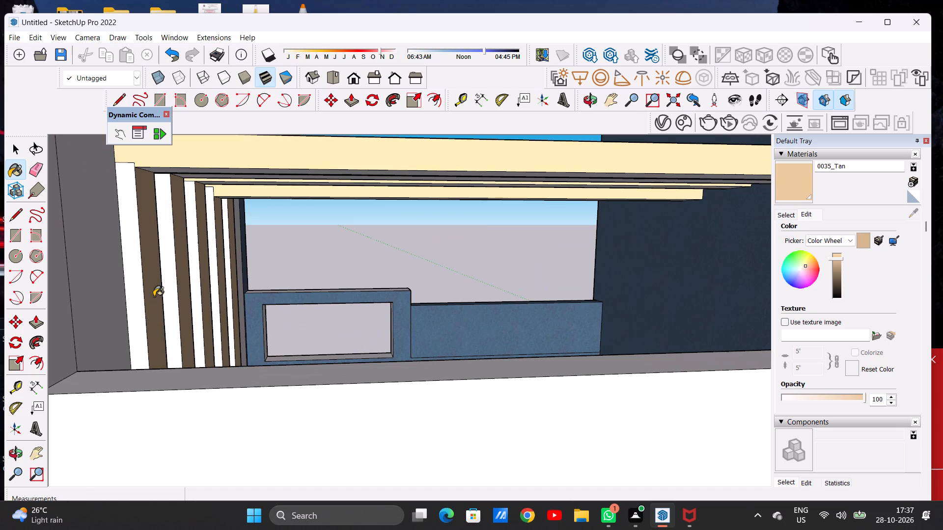
left_click(174, 283)
scroll(198, 282, "up", 5)
left_click(198, 282)
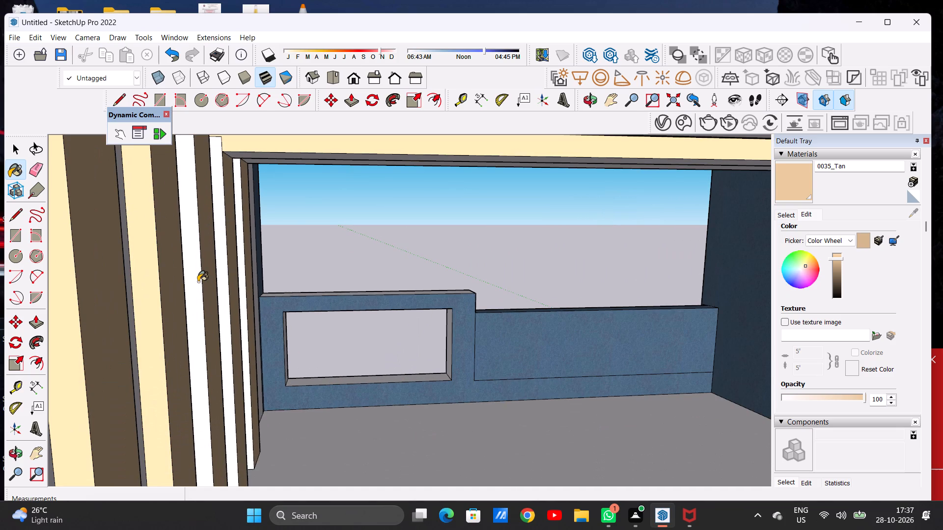
scroll(260, 269, "up", 7)
scroll(260, 268, "down", 6)
left_click(213, 291)
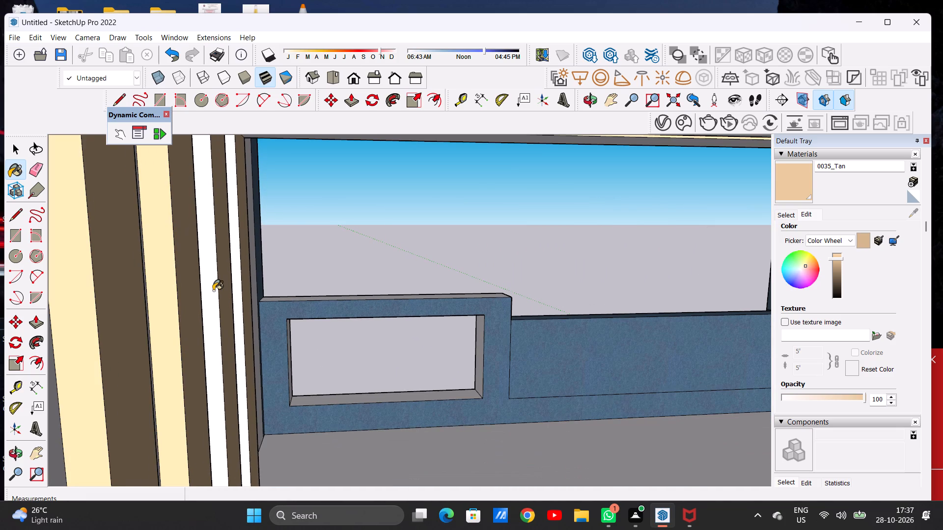
left_click(239, 279)
Paint the undersides of the three rearmost pergola slats above the blue balconies with 0035_Tan.
scroll(261, 282, "down", 4)
scroll(263, 283, "up", 1)
scroll(263, 283, "down", 10)
scroll(264, 288, "up", 1)
scroll(265, 288, "down", 6)
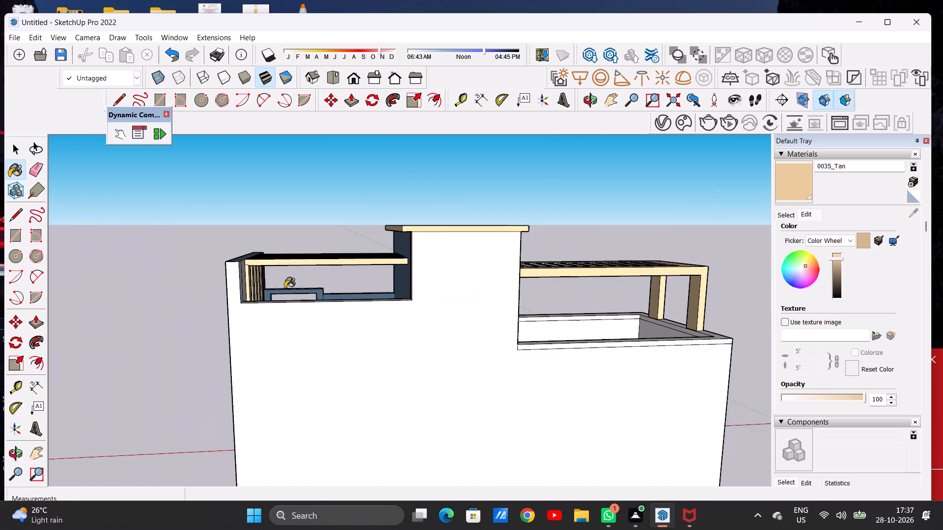
middle_click_drag(298, 294, 295, 264)
scroll(312, 252, "up", 16)
middle_click_drag(313, 273, 309, 252)
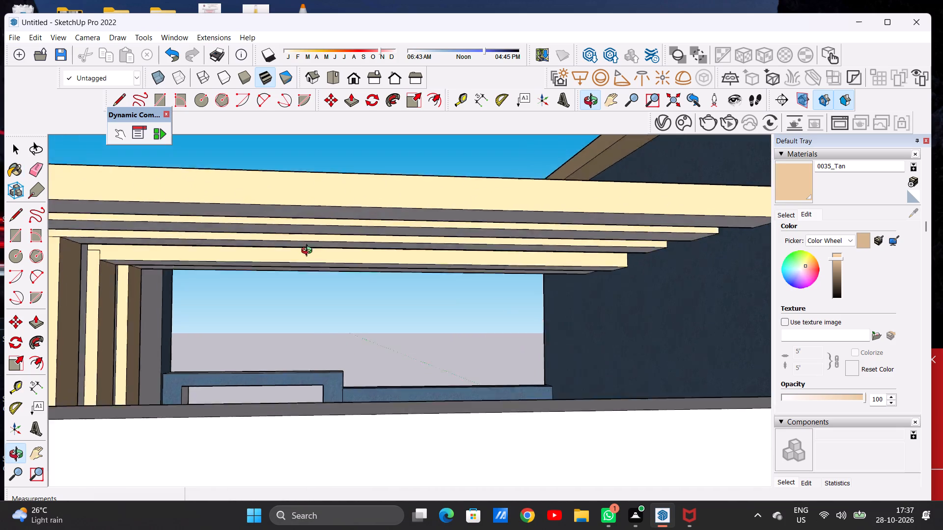
middle_click_drag(309, 252, 285, 282)
scroll(306, 306, "down", 6)
scroll(303, 312, "up", 3)
scroll(302, 312, "down", 1)
scroll(301, 312, "up", 3)
middle_click_drag(288, 326, 268, 296)
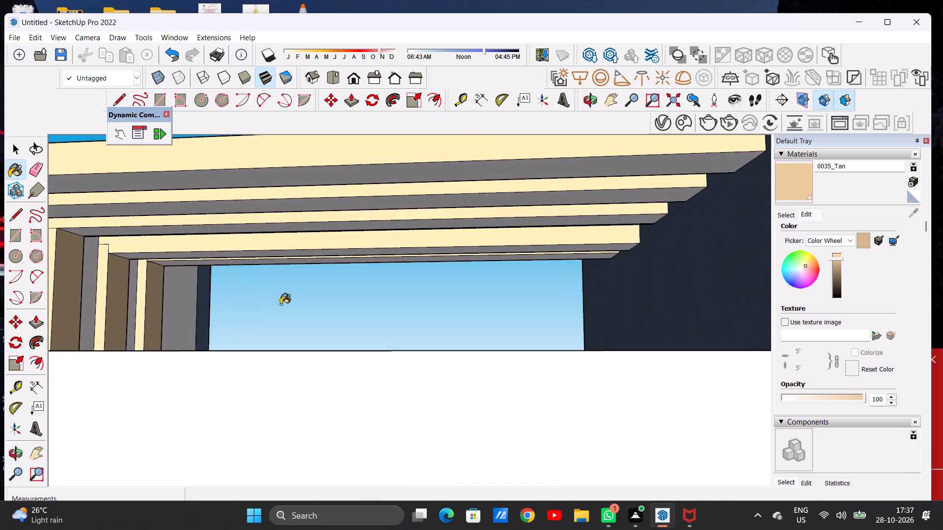
scroll(310, 311, "down", 5)
scroll(298, 283, "up", 1)
scroll(297, 283, "down", 1)
scroll(297, 283, "up", 2)
middle_click_drag(288, 301, 285, 272)
scroll(282, 262, "up", 4)
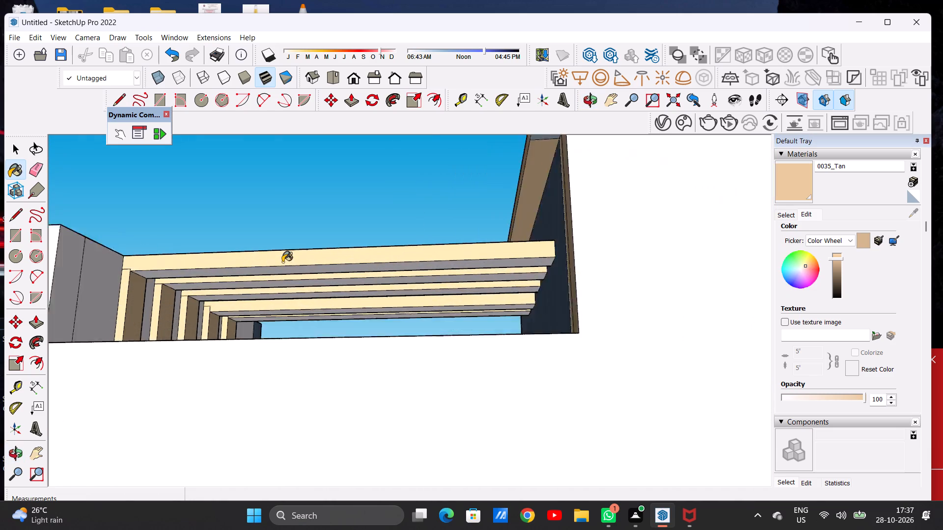
scroll(282, 262, "up", 10)
left_click(293, 267)
scroll(308, 303, "up", 4)
scroll(309, 303, "down", 1)
scroll(309, 303, "up", 2)
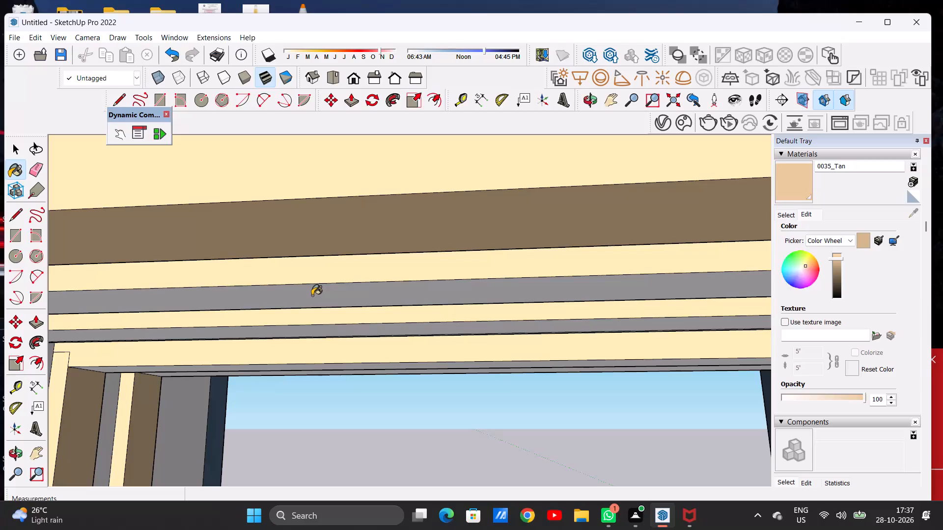
left_click(312, 295)
left_click(332, 328)
Paint the undersides of the two front pergola slats above the blue balconies with 0035_Tan.
scroll(364, 329, "down", 15)
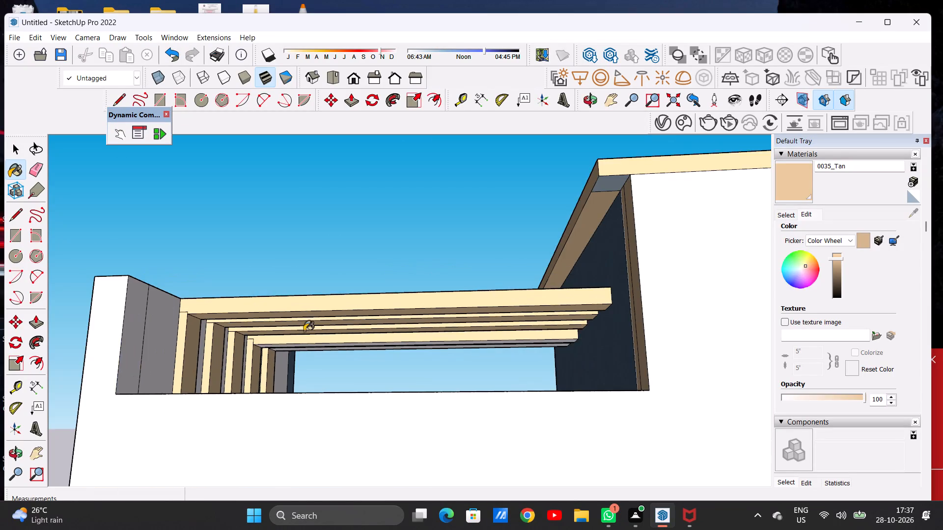
middle_click_drag(278, 319, 282, 394)
middle_click_drag(237, 323, 492, 326)
middle_click_drag(327, 326, 332, 328)
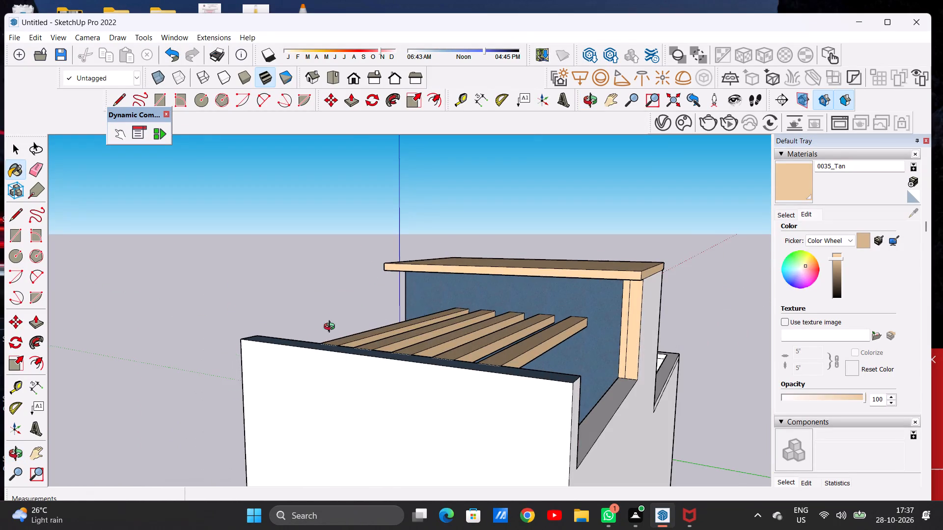
middle_click_drag(332, 328, 559, 323)
scroll(383, 331, "down", 7)
middle_click_drag(374, 356, 520, 308)
scroll(499, 305, "up", 7)
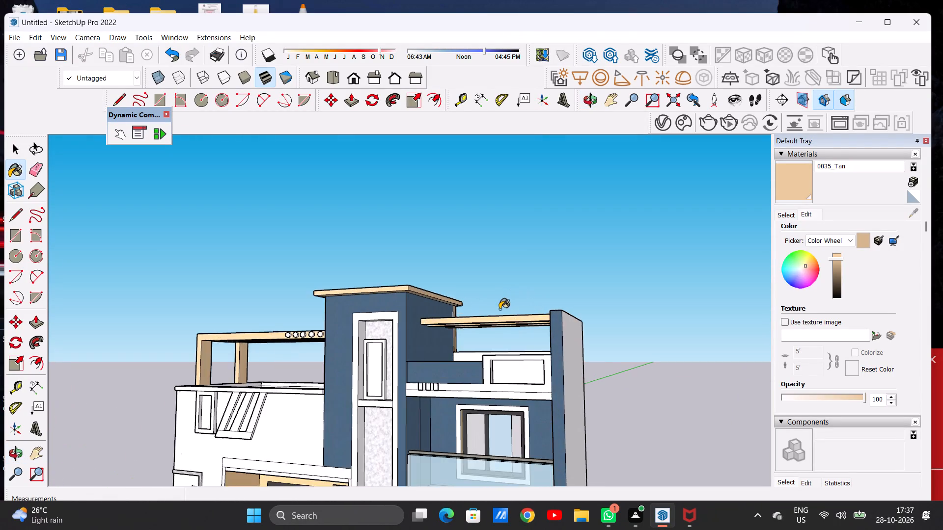
scroll(499, 309, "up", 9)
middle_click_drag(449, 346, 508, 287)
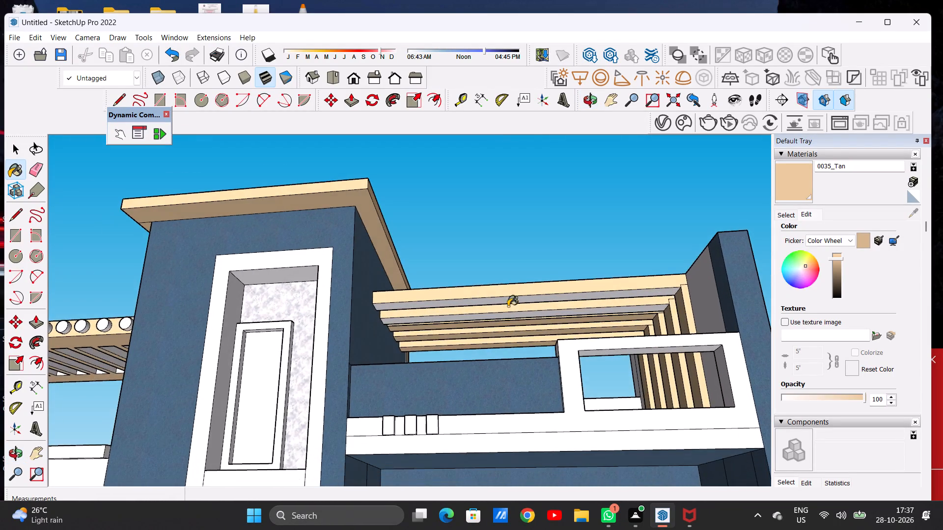
scroll(508, 307, "up", 8)
left_click(514, 316)
left_click(508, 281)
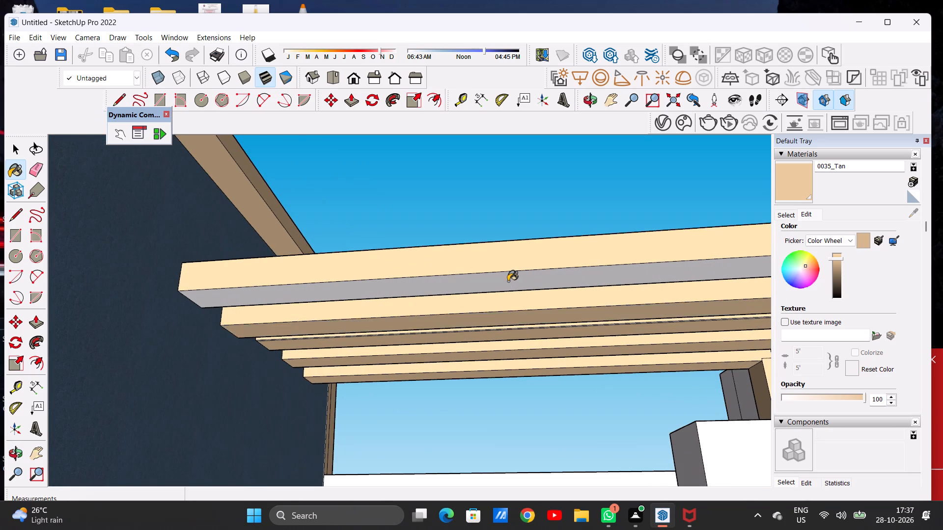
Examine the finished pergola together with the whole front elevation, leaving the Paint Bucket for the Select tool.
scroll(508, 291, "down", 6)
scroll(502, 335, "up", 8)
scroll(502, 336, "down", 12)
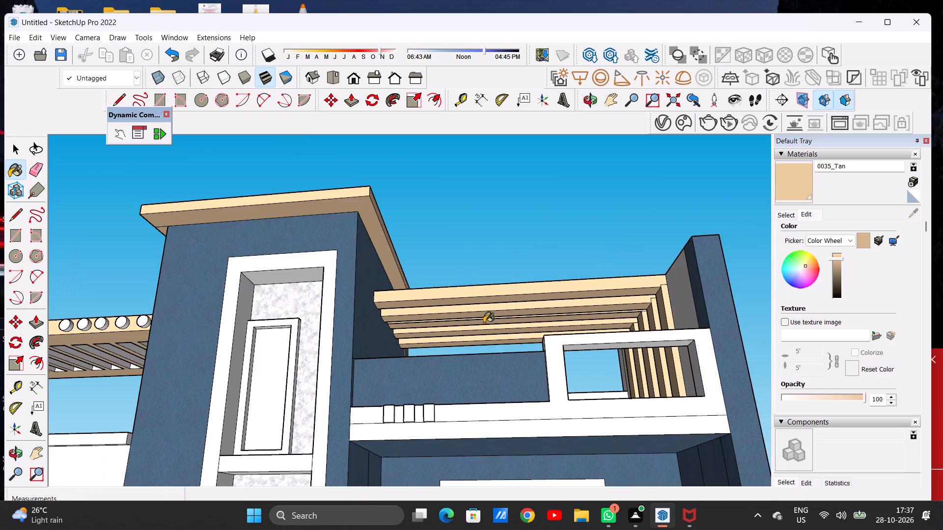
scroll(484, 323, "down", 1)
middle_click_drag(468, 306, 483, 401)
scroll(486, 360, "down", 4)
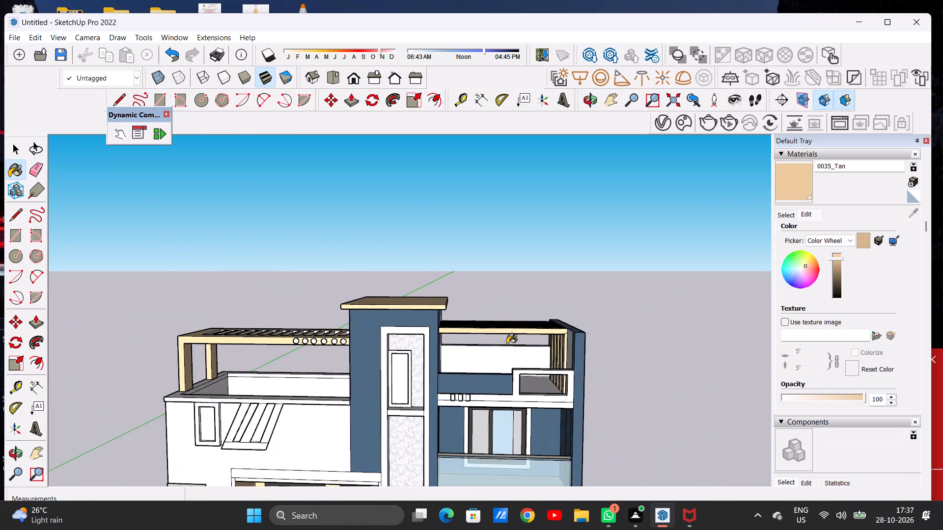
scroll(507, 344, "down", 12)
scroll(434, 279, "down", 8)
scroll(452, 293, "up", 2)
scroll(452, 293, "down", 1)
scroll(453, 295, "up", 7)
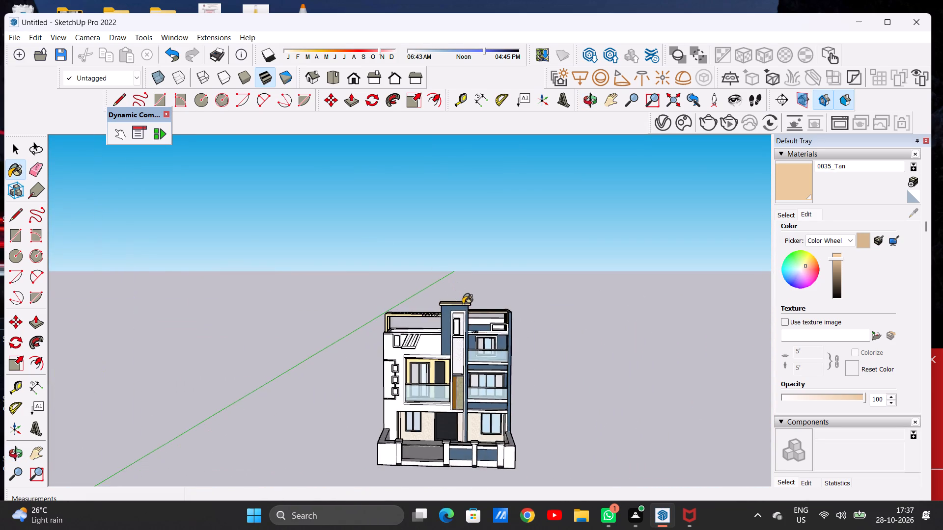
scroll(463, 304, "up", 12)
middle_click_drag(482, 322, 478, 344)
middle_click_drag(478, 344, 498, 344)
scroll(449, 295, "down", 20)
scroll(449, 295, "down", 1)
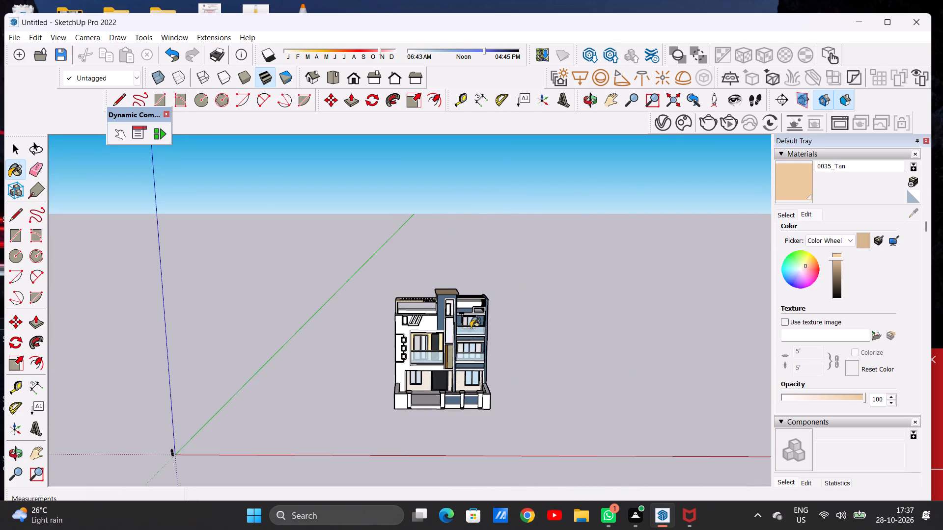
scroll(447, 377, "up", 6)
middle_click_drag(447, 381, 437, 370)
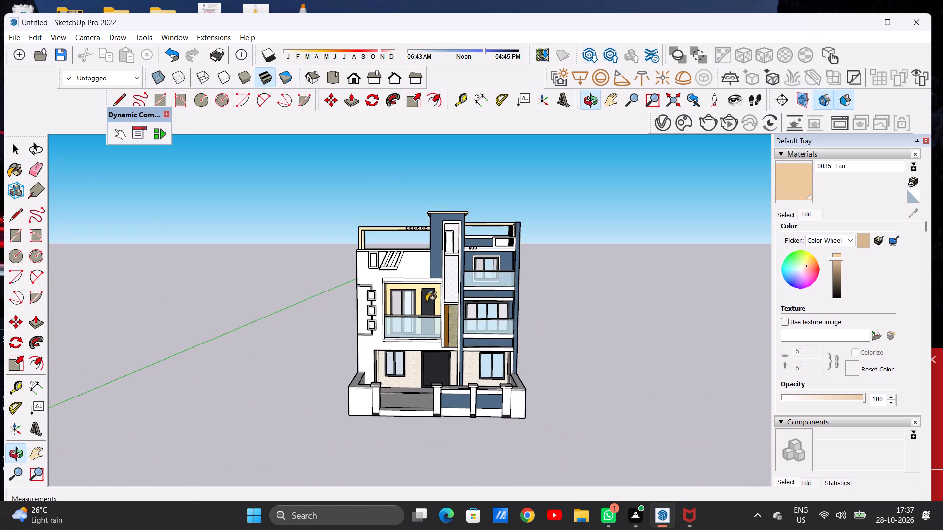
scroll(422, 281, "down", 1)
scroll(422, 281, "up", 7)
key("space")
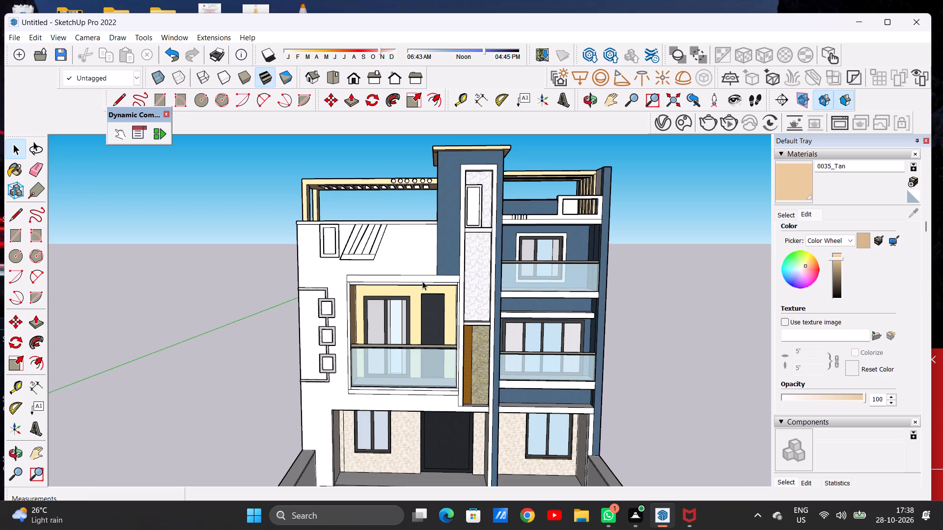
Examine the front elevation and the unpainted white wall beside the blue tower.
scroll(431, 261, "down", 10)
scroll(421, 251, "up", 6)
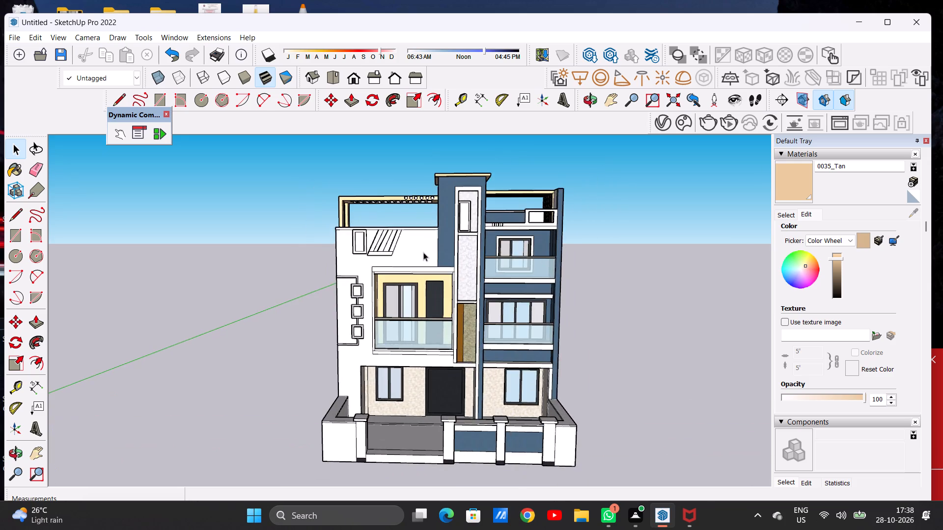
scroll(430, 252, "up", 8)
scroll(430, 252, "down", 1)
scroll(430, 252, "up", 3)
scroll(430, 252, "down", 1)
scroll(430, 252, "up", 1)
scroll(430, 252, "down", 1)
scroll(430, 252, "up", 7)
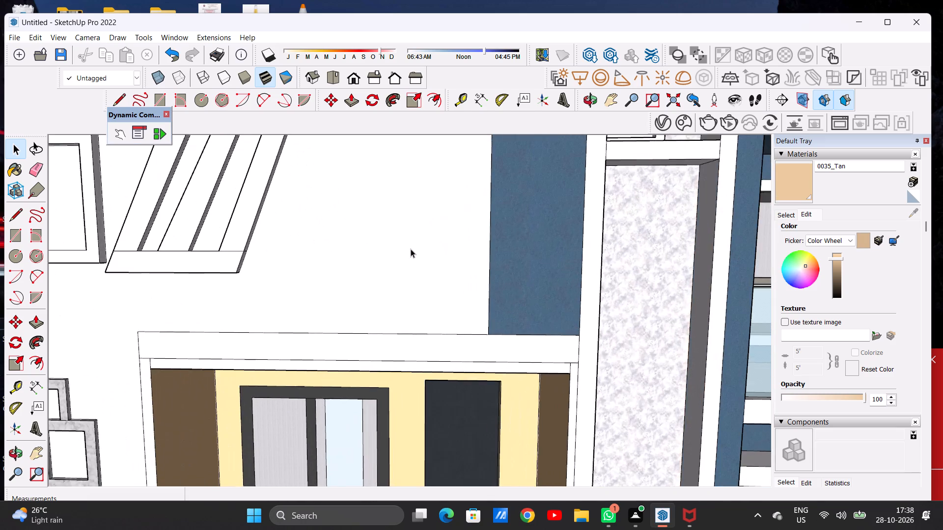
scroll(411, 249, "down", 19)
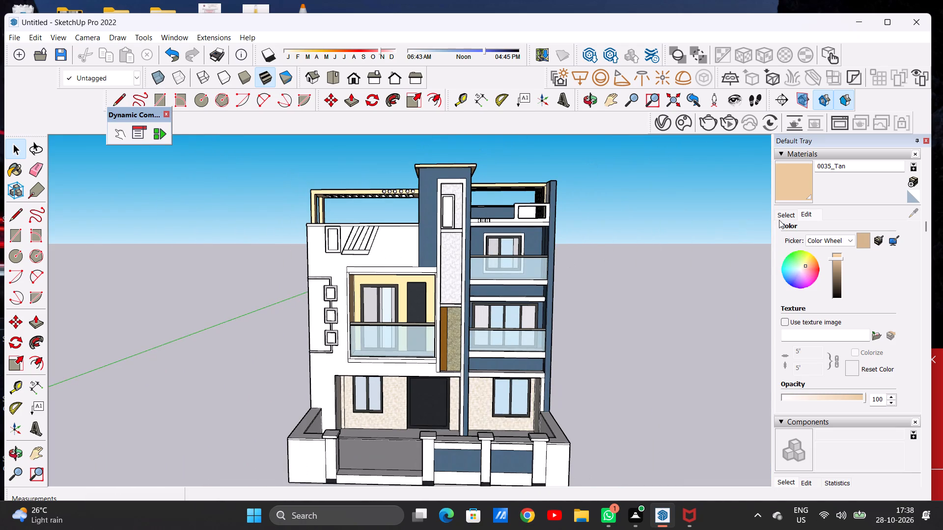
Choose 0012_Bisque from Colors-Named and paint the large white front wall around the enclosed balcony with it.
left_click(787, 211)
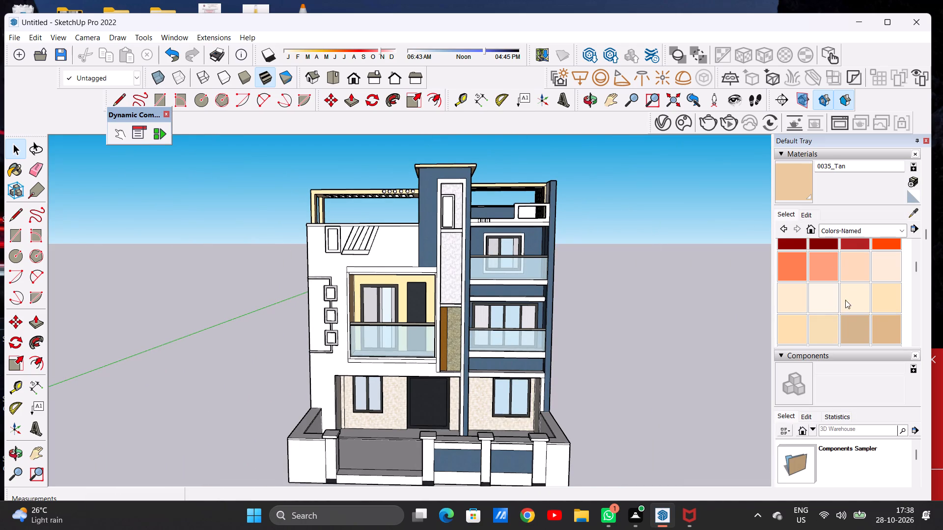
scroll(854, 301, "up", 1)
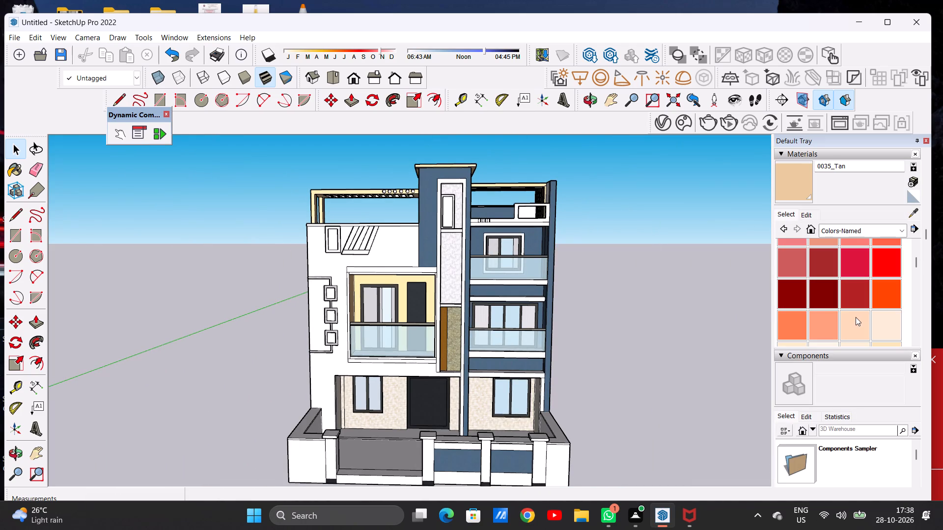
scroll(856, 317, "up", 3)
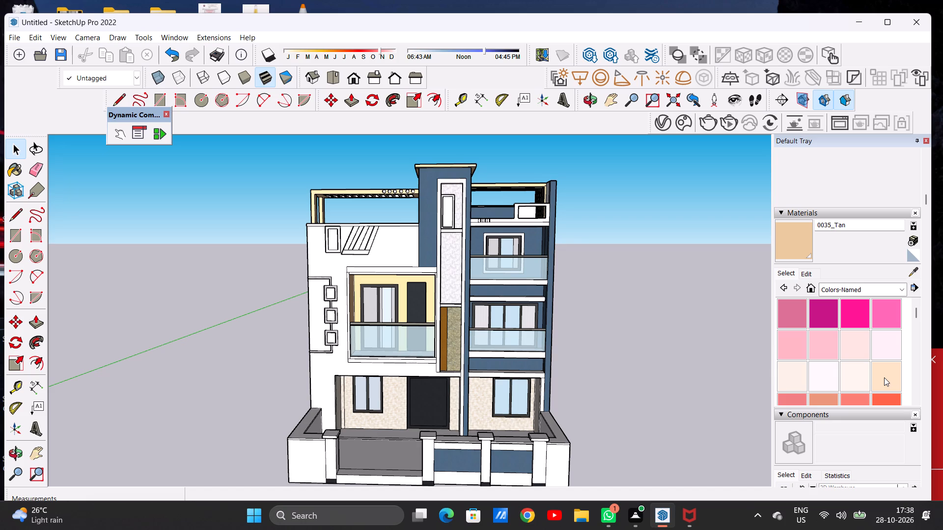
left_click(884, 377)
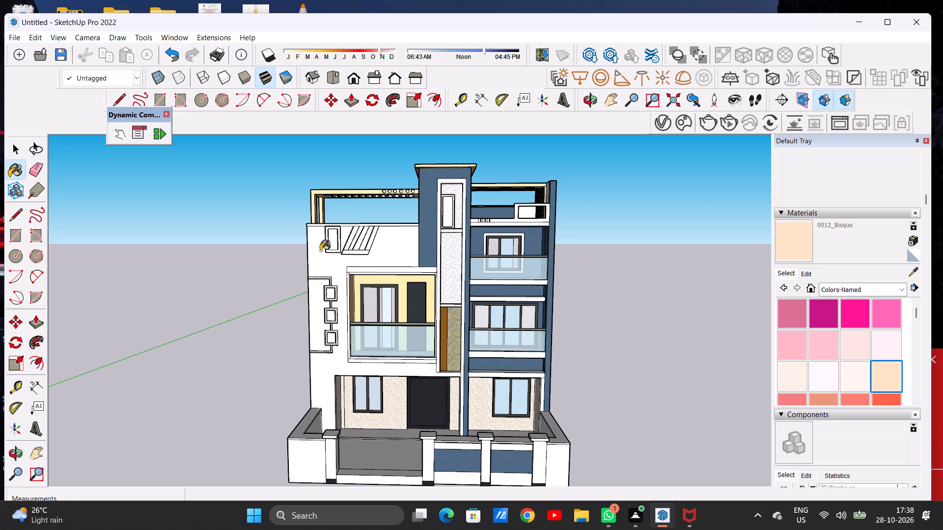
scroll(336, 255, "up", 5)
left_click(413, 253)
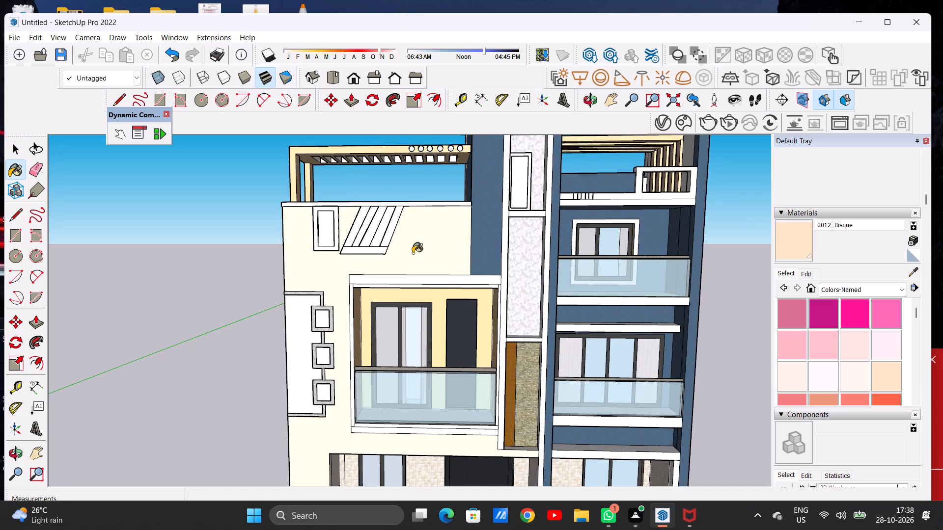
Paint the balcony opening's top fascia, the thin strip beneath it and the narrow outer upright with 0012_Bisque.
scroll(409, 251, "down", 7)
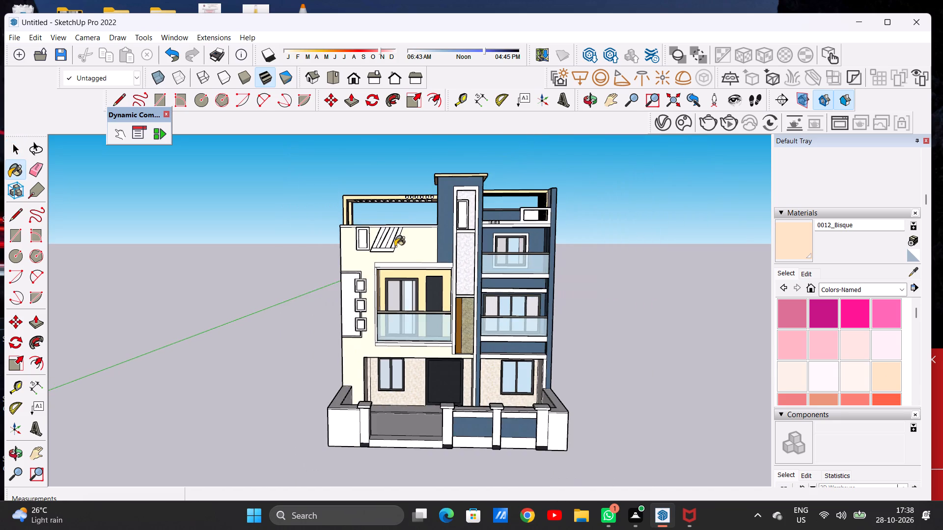
middle_click_drag(380, 246, 247, 319)
scroll(348, 270, "up", 12)
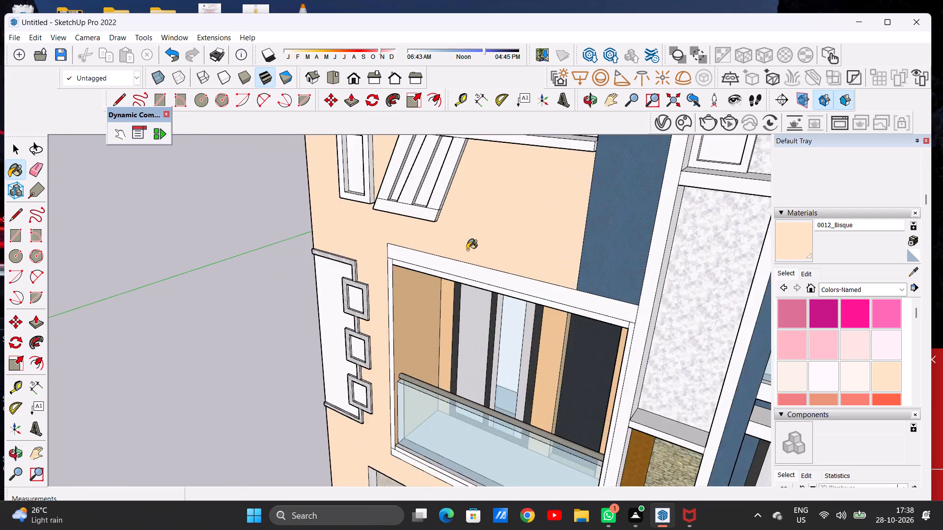
scroll(467, 250, "up", 8)
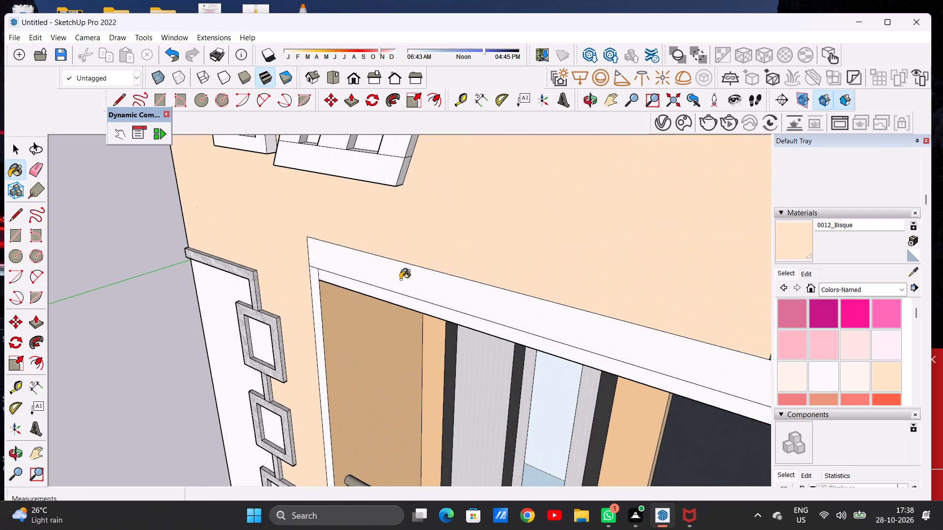
left_click(400, 279)
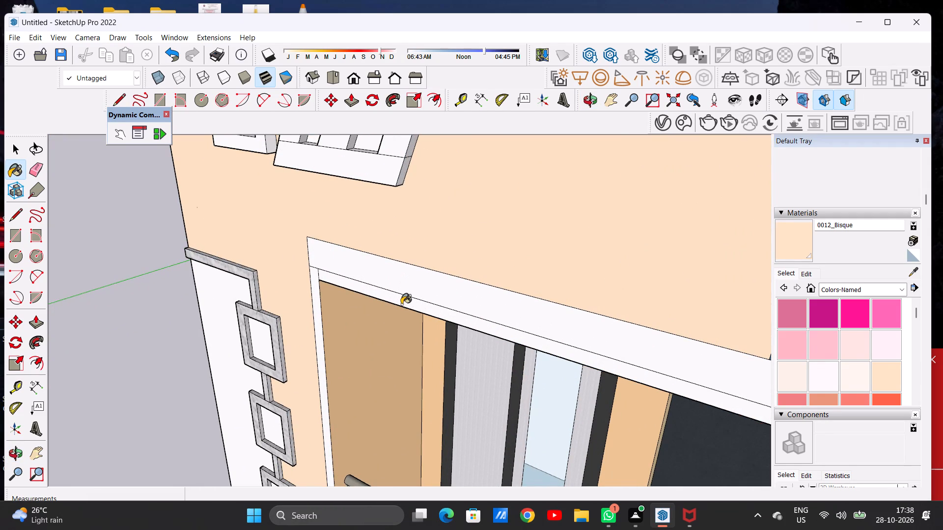
left_click(401, 304)
scroll(420, 276, "down", 6)
scroll(376, 290, "up", 14)
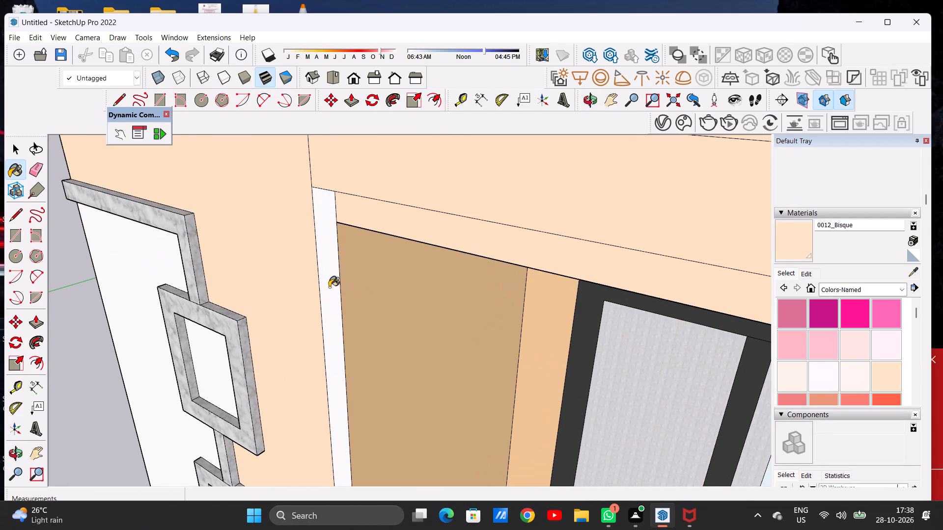
left_click(329, 287)
Paint the white wall panel behind the linked square ornaments and the insides of the three squares with 0012_Bisque.
scroll(384, 272, "down", 20)
scroll(384, 272, "down", 10)
middle_click_drag(339, 295, 389, 257)
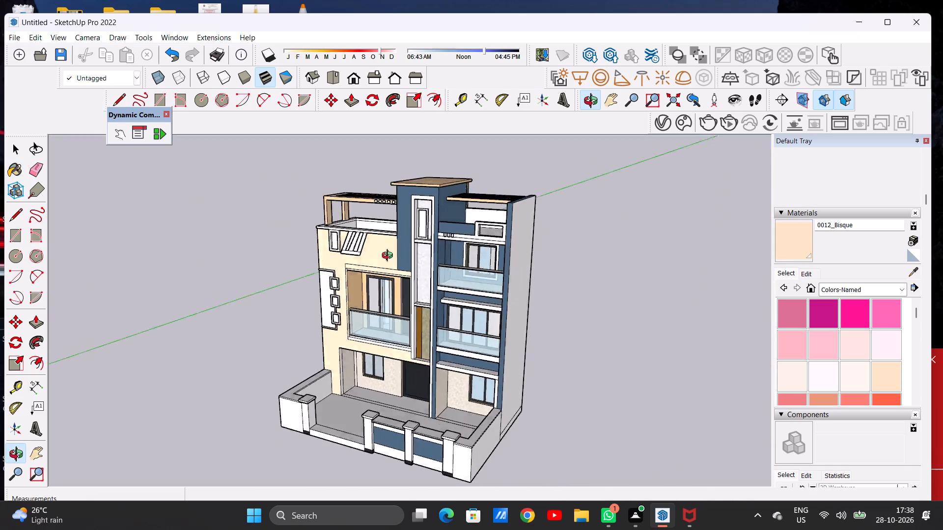
middle_click_drag(389, 257, 478, 239)
scroll(337, 279, "up", 10)
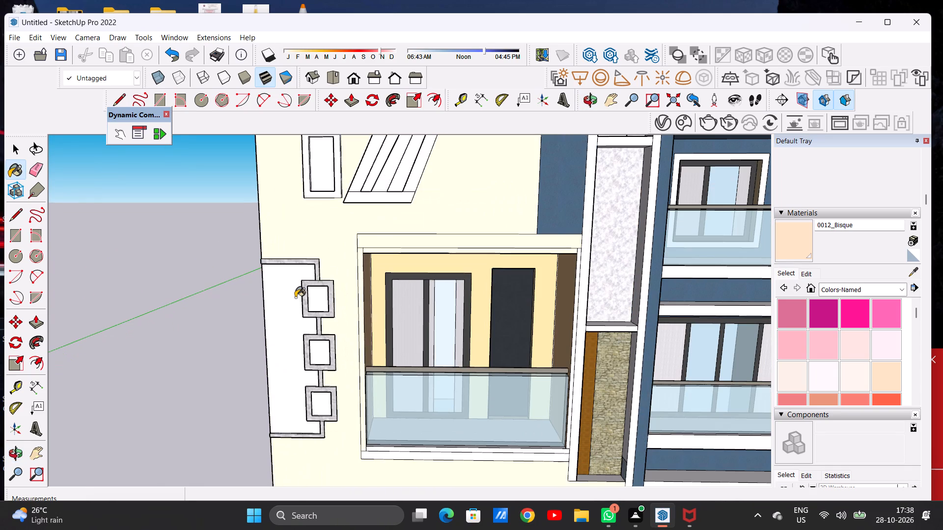
left_click(295, 297)
scroll(321, 297, "up", 5)
left_click(319, 297)
scroll(316, 237, "down", 7)
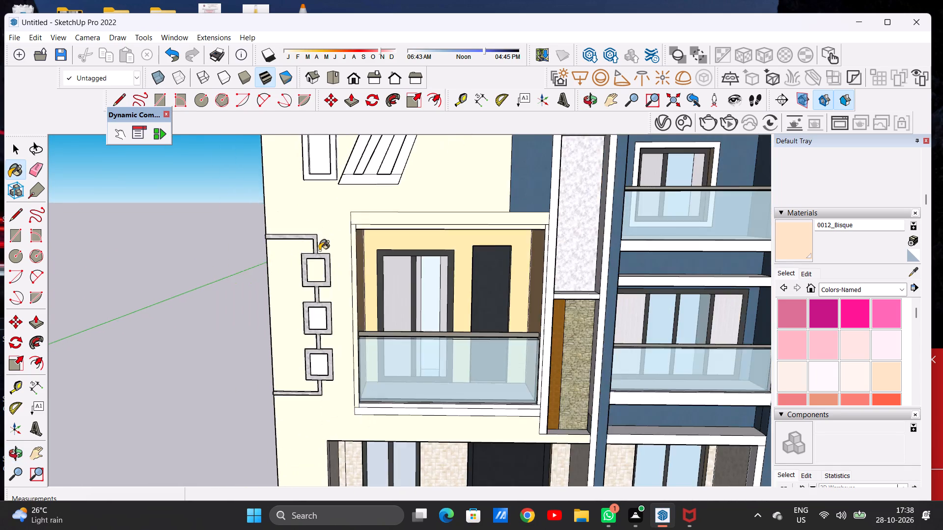
scroll(316, 366, "up", 8)
left_click(319, 365)
left_click(323, 263)
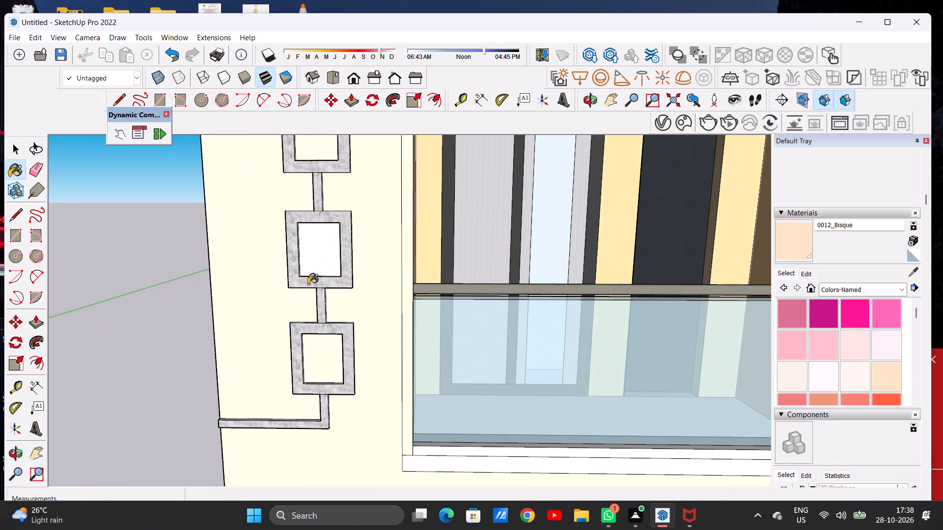
Paint the recessed panel of the rectangular frame and the two gaps between the slanted slats with 0012_Bisque.
scroll(292, 314, "down", 16)
scroll(302, 197, "up", 2)
scroll(302, 197, "down", 1)
scroll(302, 197, "up", 12)
left_click(297, 227)
left_click(380, 235)
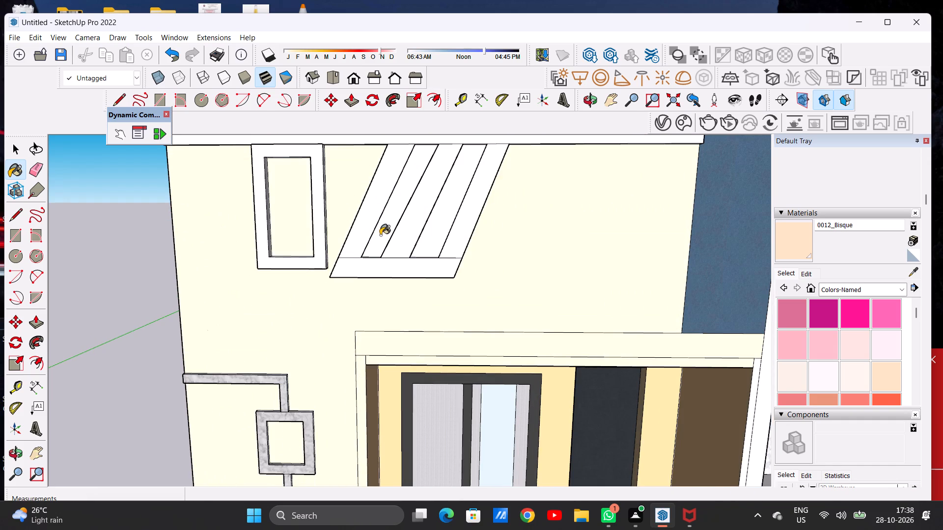
left_click(432, 233)
Paint the front faces of the three slanted slats, their bottom bar and the rectangular frame with 0012_Bisque.
scroll(414, 261, "up", 4)
left_click(412, 262)
left_click(394, 240)
left_click(480, 235)
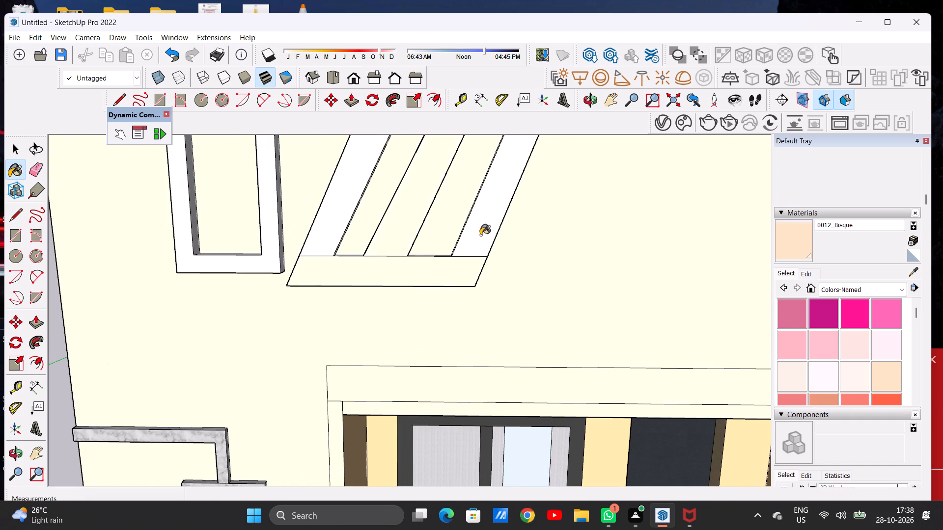
left_click(336, 226)
left_click(250, 267)
Paint the rectangular frame's outer and inner side faces toward the blue tower and its inner bottom ledge with 0012_Bisque.
scroll(375, 253, "down", 5)
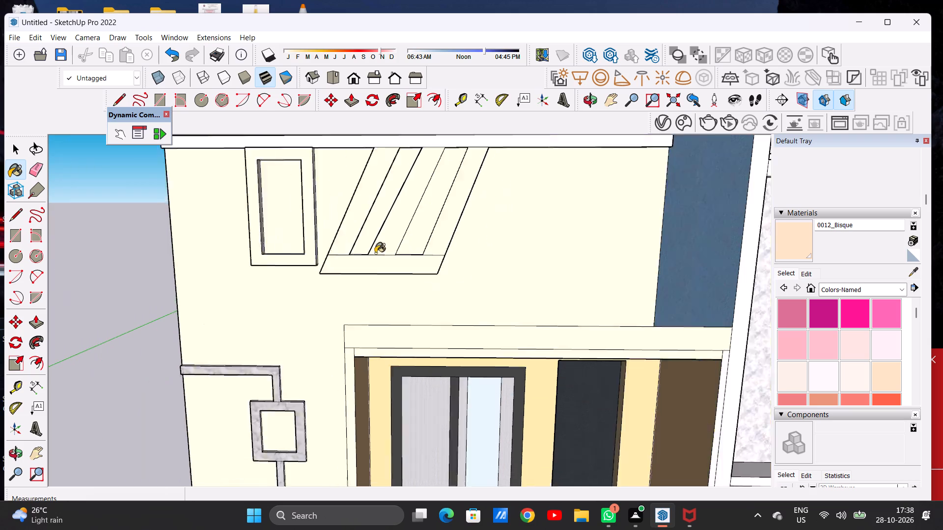
scroll(375, 253, "down", 5)
middle_click_drag(409, 235, 284, 233)
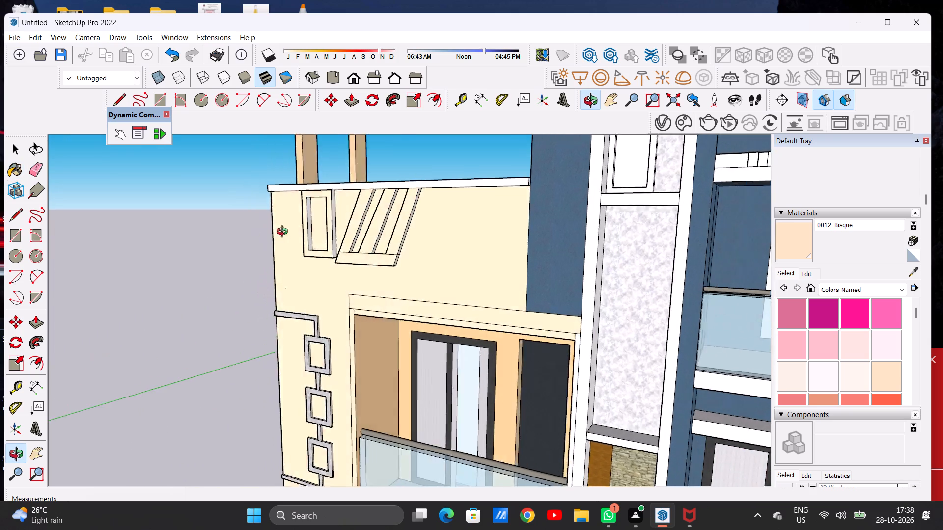
middle_click_drag(284, 233, 222, 274)
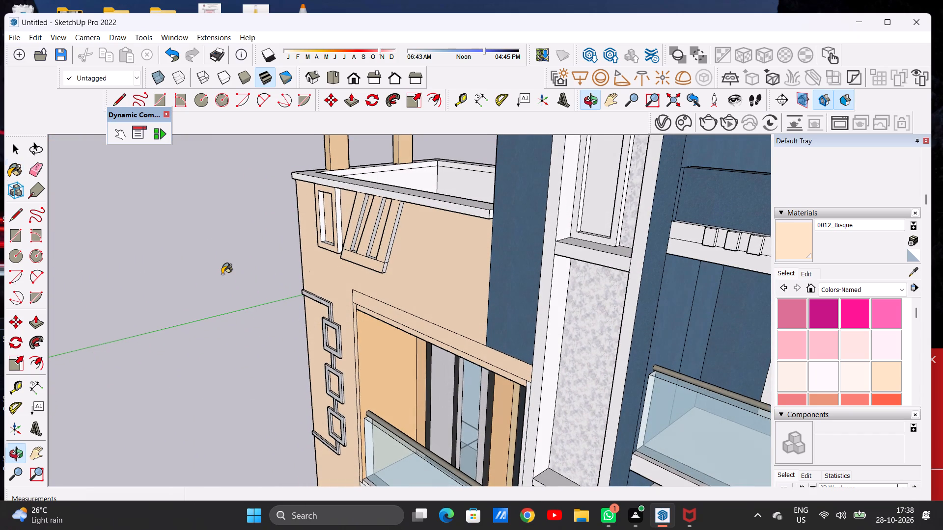
scroll(252, 220, "down", 7)
scroll(288, 216, "up", 11)
scroll(288, 216, "down", 1)
scroll(288, 216, "up", 3)
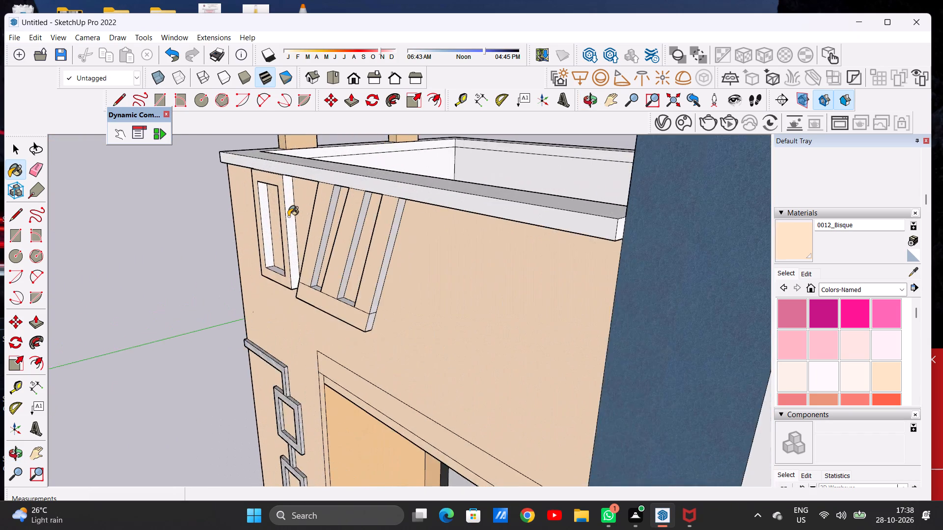
scroll(288, 216, "up", 6)
left_click(290, 211)
left_click(249, 215)
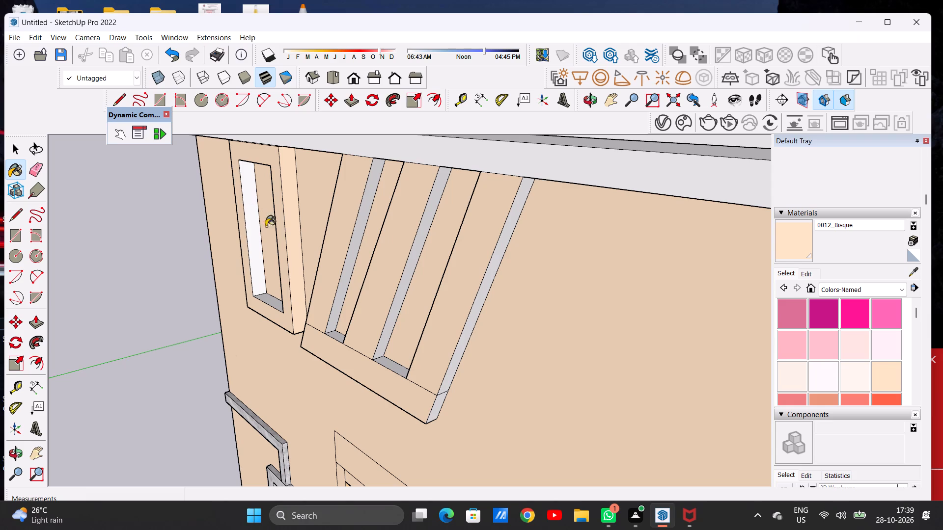
scroll(278, 306, "up", 7)
left_click(275, 296)
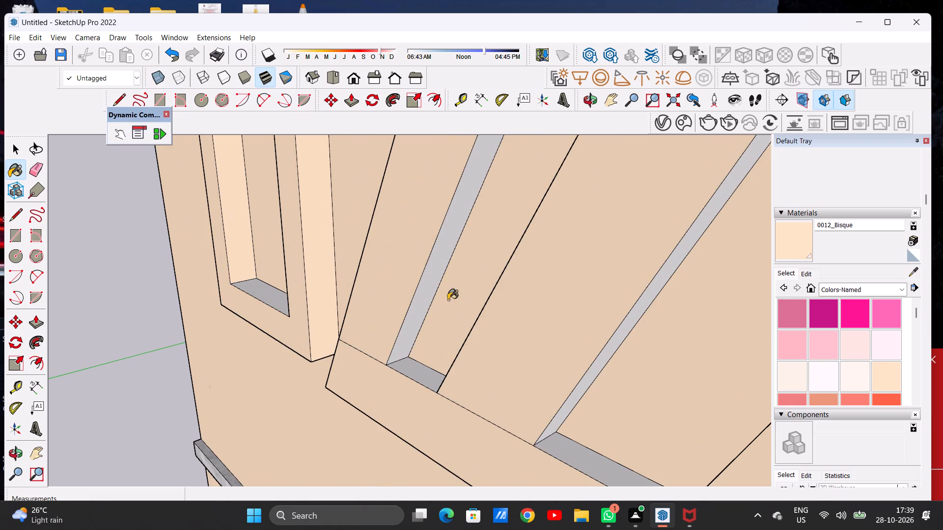
Paint the slanted slats' side faces toward the blue tower, both gap ledges and the bottom bar's end with 0012_Bisque.
left_click(422, 299)
left_click(416, 370)
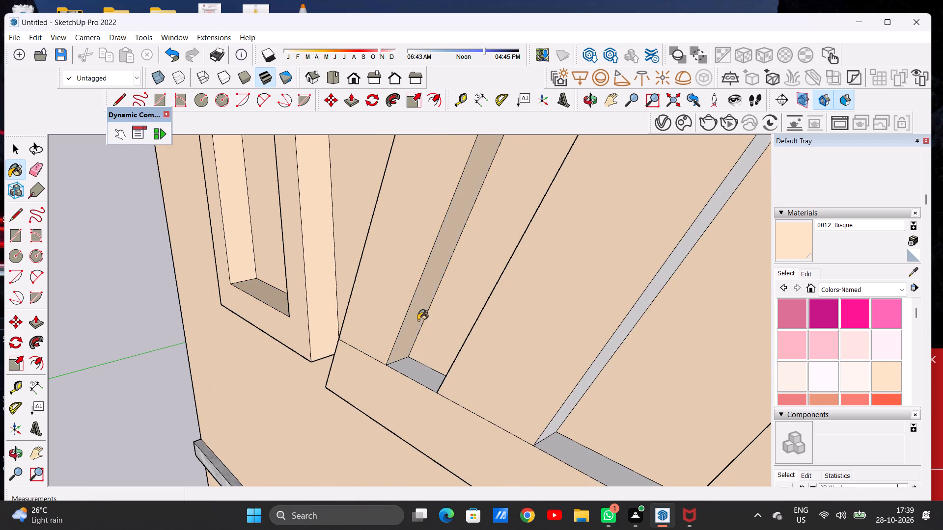
scroll(418, 318, "down", 14)
scroll(468, 318, "up", 4)
scroll(468, 321, "down", 1)
scroll(468, 322, "up", 8)
left_click(455, 333)
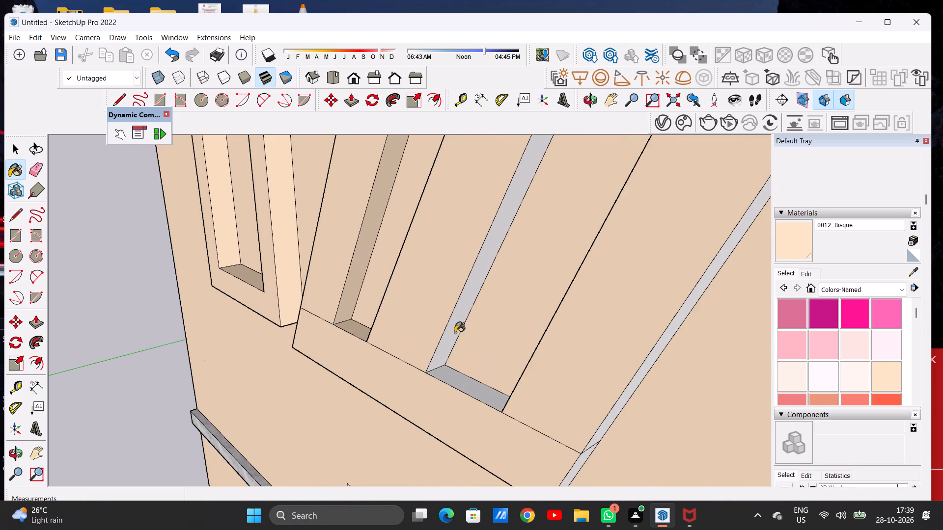
left_click(458, 375)
scroll(426, 288, "down", 8)
scroll(507, 328, "up", 11)
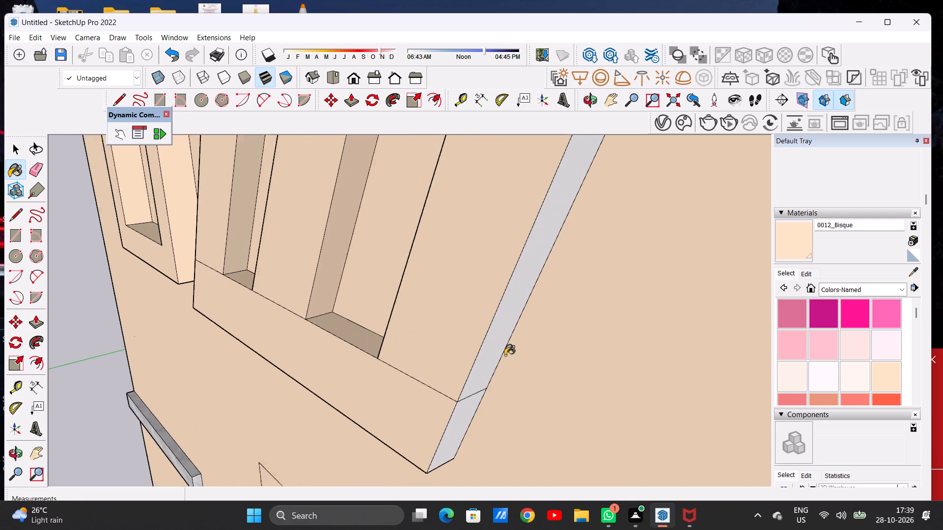
scroll(505, 355, "up", 2)
left_click(465, 424)
left_click(486, 379)
Paint the slanted slats' side faces toward the outer wall corner and the bottom bar's matching end with 0012_Bisque.
scroll(486, 362, "down", 5)
scroll(486, 363, "up", 1)
scroll(486, 363, "down", 10)
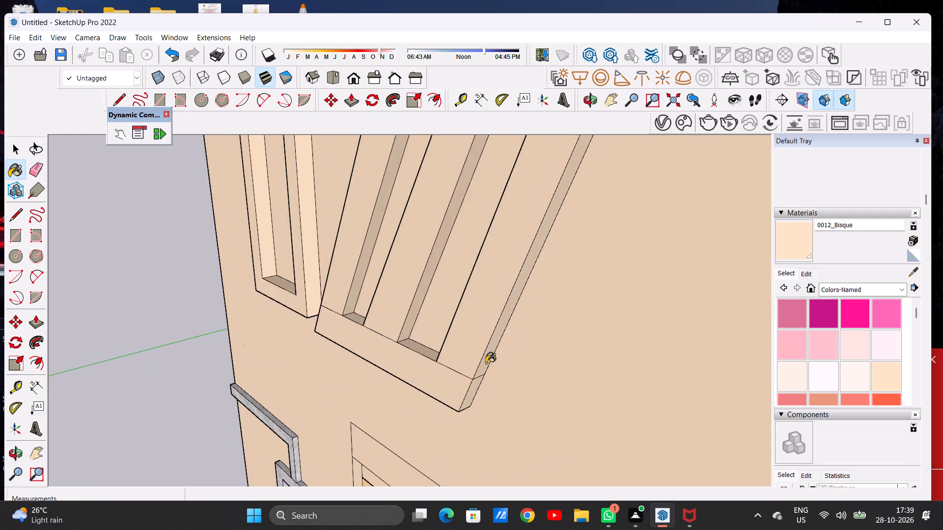
scroll(486, 363, "down", 12)
middle_click_drag(417, 332, 749, 314)
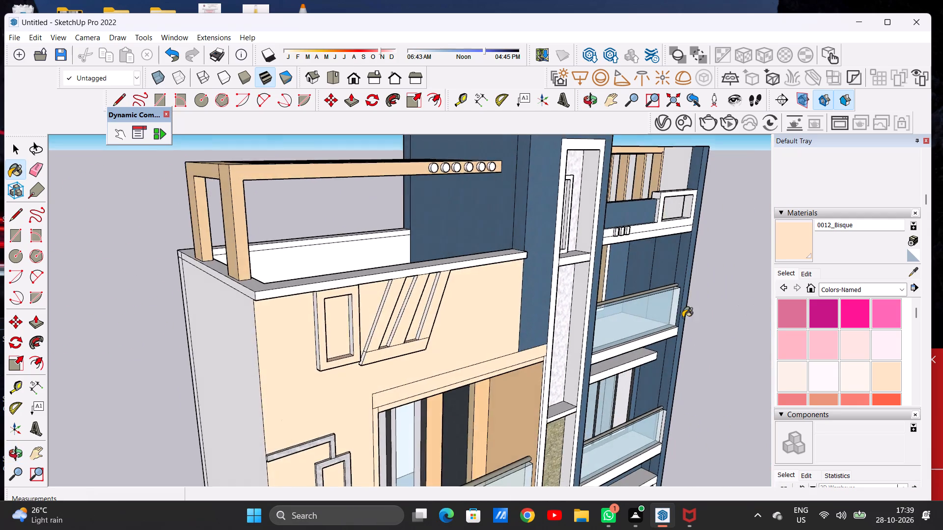
scroll(662, 318, "down", 1)
scroll(423, 332, "up", 11)
scroll(410, 327, "down", 1)
scroll(410, 327, "up", 3)
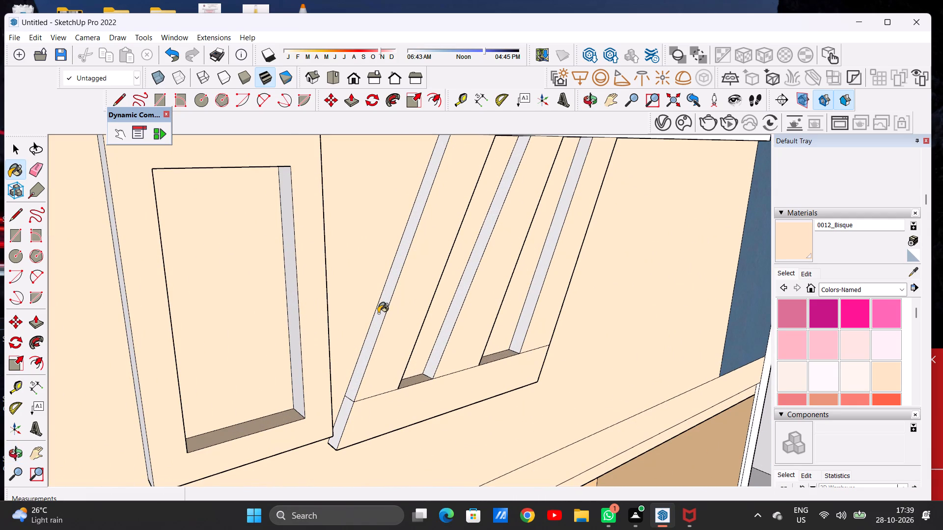
left_click(378, 313)
scroll(361, 405, "up", 5)
left_click(335, 412)
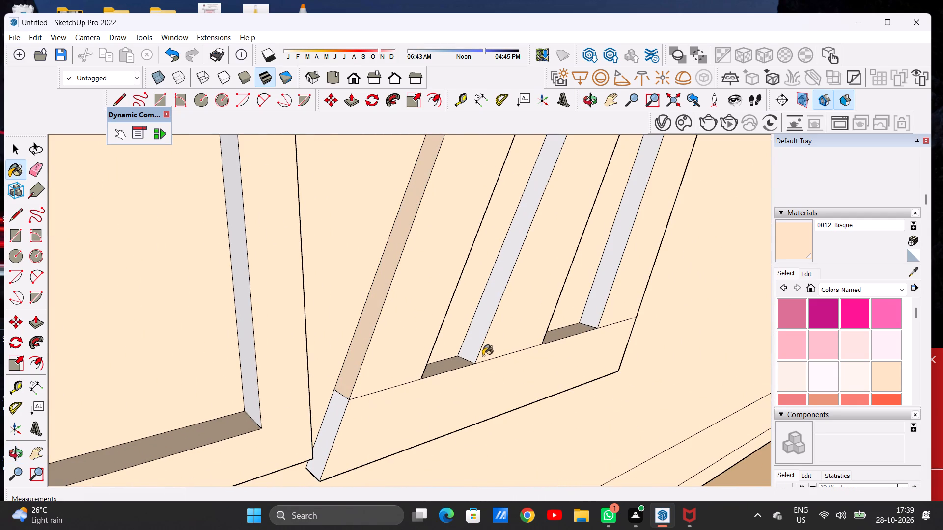
left_click(477, 334)
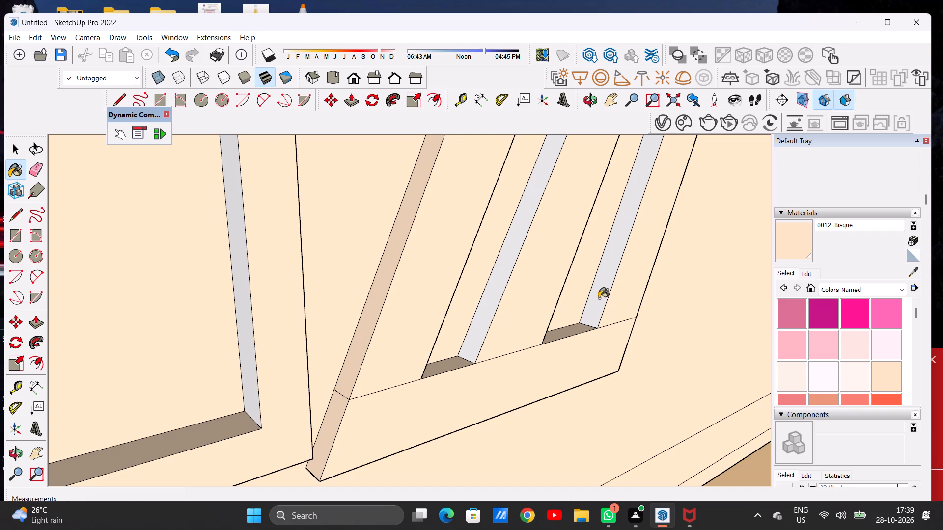
left_click(599, 298)
scroll(445, 367, "down", 16)
middle_click_drag(492, 334, 361, 330)
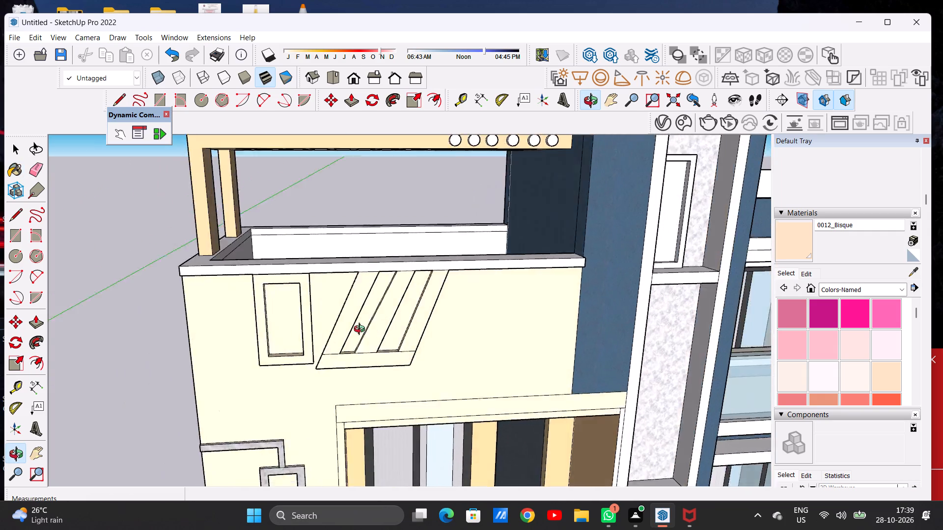
Paint the rectangular frame's outer and inner side faces toward the outer wall corner with 0012_Bisque.
middle_click_drag(361, 330, 547, 338)
scroll(455, 347, "up", 3)
scroll(455, 347, "down", 1)
scroll(455, 347, "up", 5)
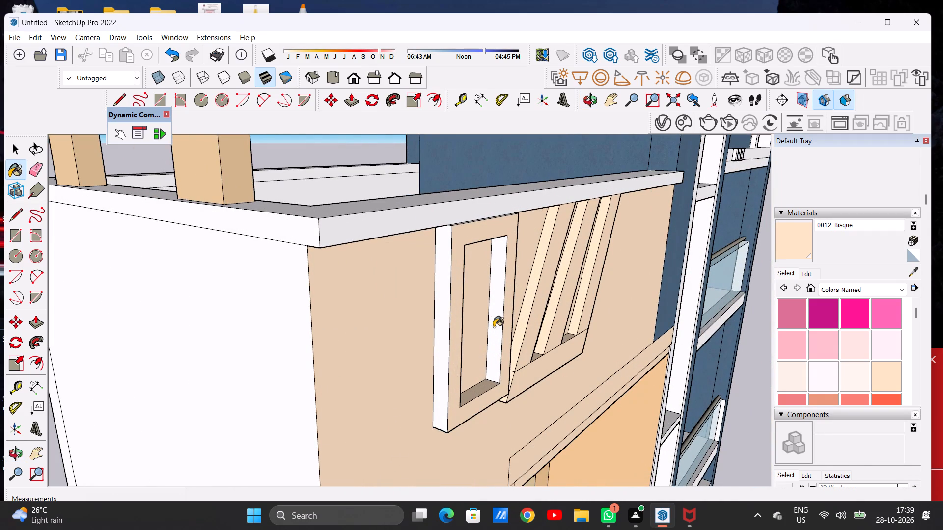
left_click(494, 325)
left_click(439, 338)
Paint the undersides of the slanted slats' bottom bar and of the rectangular frame with 0012_Bisque.
scroll(462, 333, "down", 6)
middle_click_drag(480, 311, 408, 326)
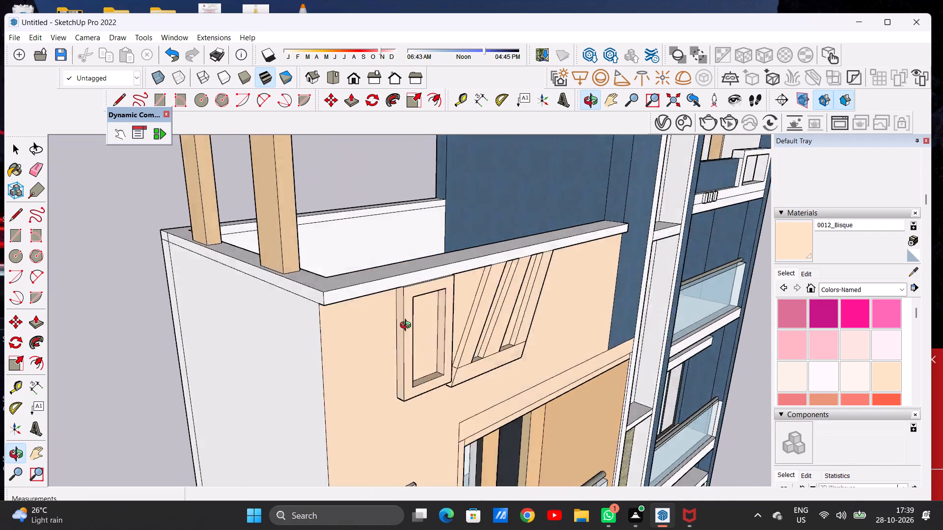
middle_click_drag(408, 326, 295, 266)
scroll(268, 314, "down", 5)
scroll(276, 340, "up", 7)
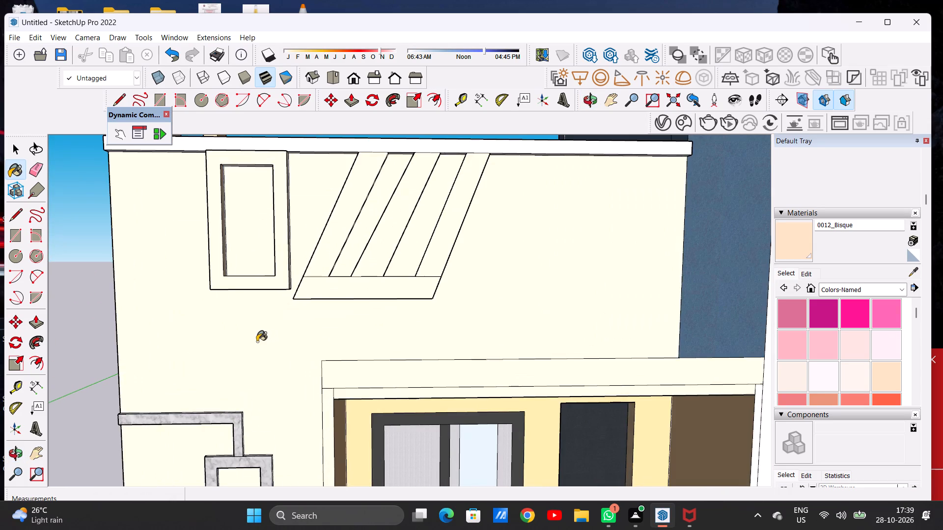
middle_click_drag(257, 342, 232, 214)
scroll(319, 222, "up", 4)
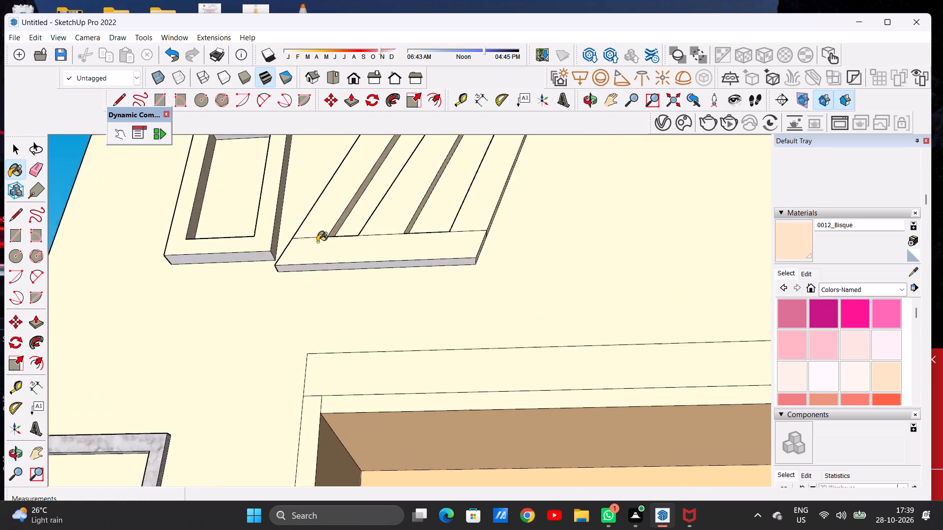
scroll(317, 242, "up", 1)
scroll(292, 272, "up", 11)
left_click(288, 268)
left_click(204, 227)
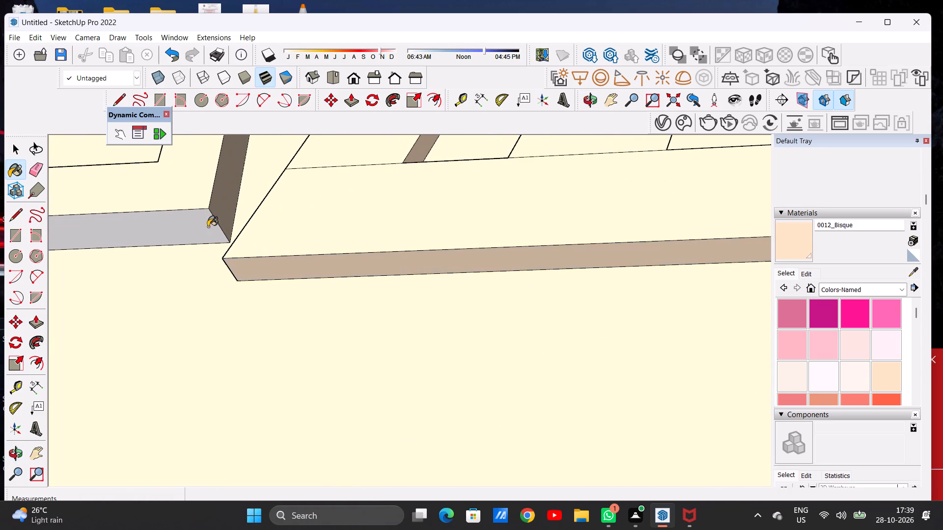
Paint the two white bands below the first-floor balcony's glass railing beside the square ornaments with 0012_Bisque.
scroll(326, 242, "down", 18)
middle_click_drag(371, 247, 359, 371)
scroll(320, 300, "down", 16)
scroll(350, 266, "down", 7)
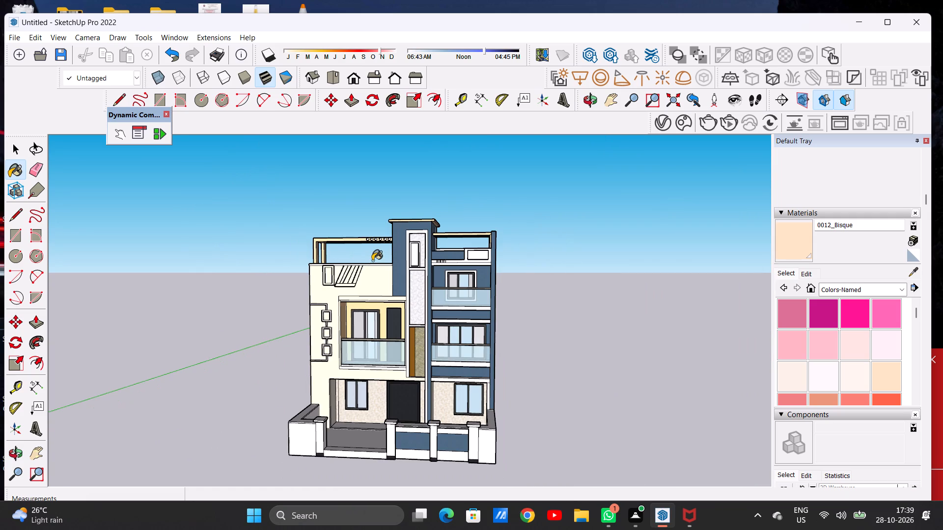
scroll(321, 363, "up", 5)
scroll(321, 363, "down", 1)
scroll(321, 363, "up", 10)
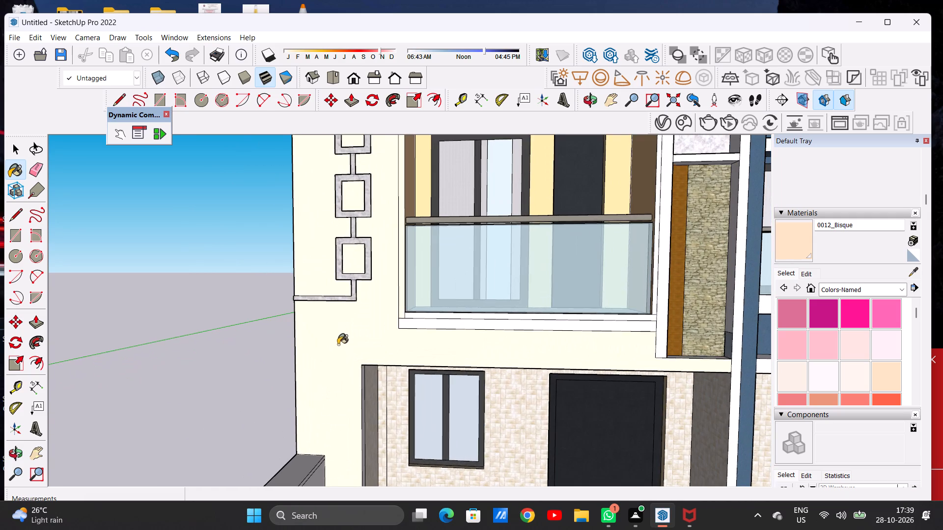
middle_click_drag(337, 343, 273, 355)
scroll(431, 327, "up", 14)
left_click(430, 327)
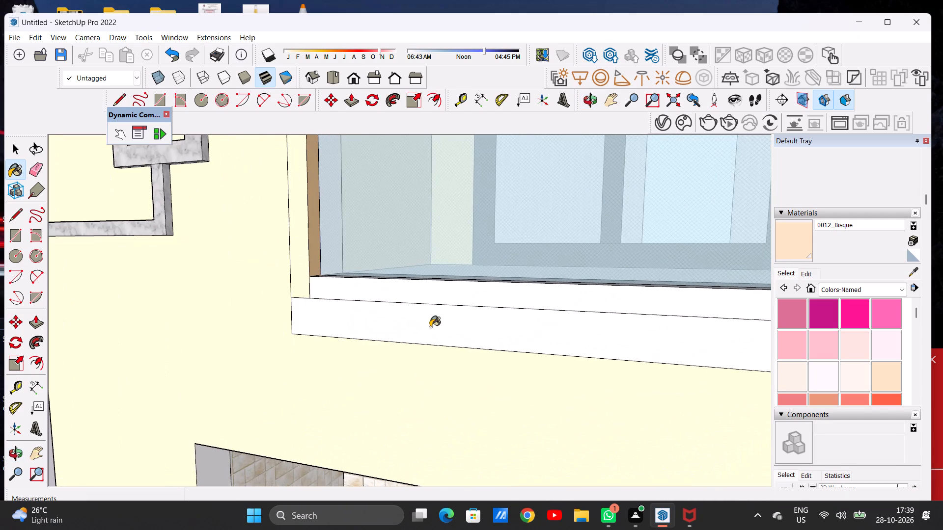
left_click(436, 295)
Paint the front of the tall tower frame and the narrow strip beside the balcony's glass railing with 0012_Bisque.
scroll(391, 311, "down", 6)
scroll(345, 327, "down", 6)
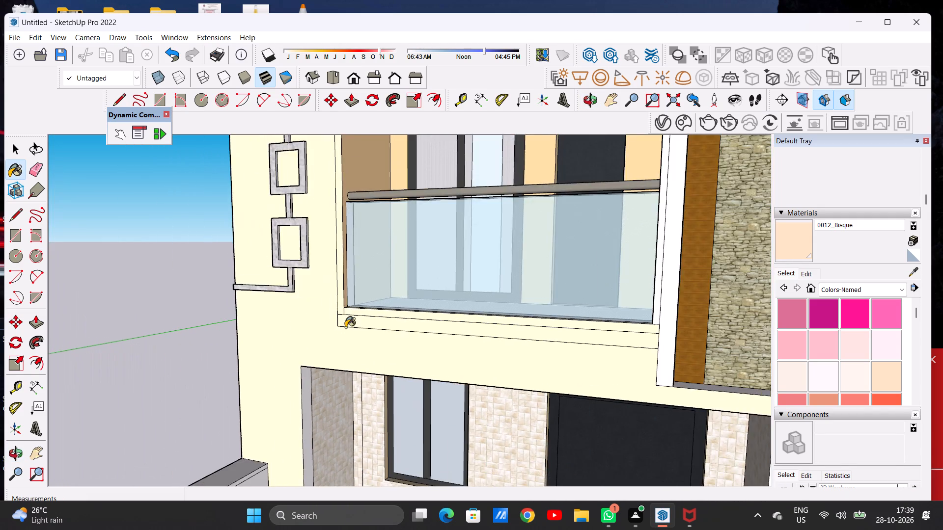
scroll(345, 327, "down", 5)
scroll(542, 300, "up", 13)
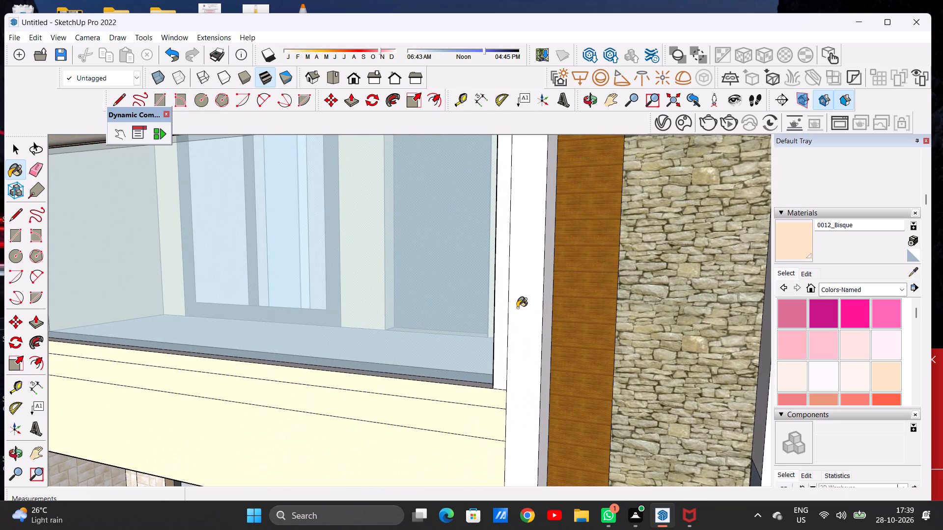
left_click(517, 308)
scroll(517, 308, "down", 11)
scroll(508, 303, "up", 8)
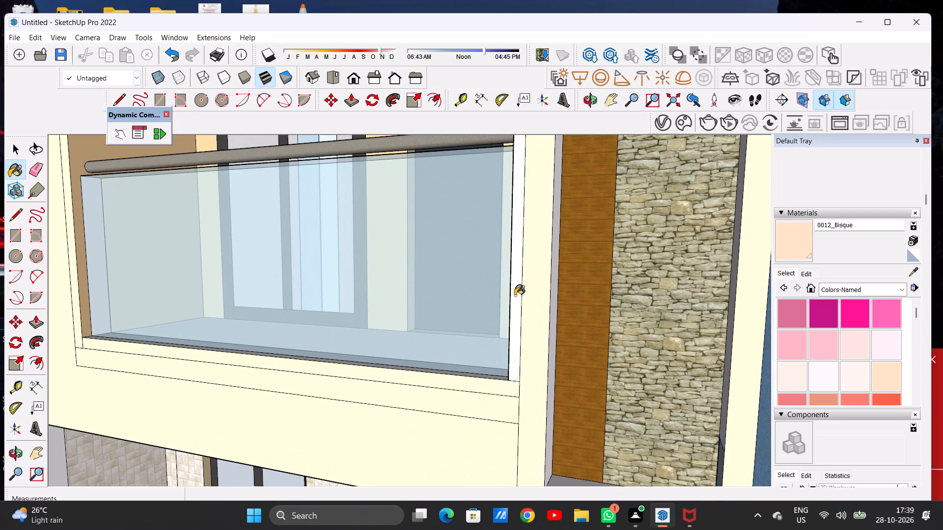
left_click(515, 295)
Paint the bottom ledge of the stone-and-wood niche and its side face next to the wood strip with 0012_Bisque.
scroll(505, 297, "down", 20)
scroll(505, 297, "down", 4)
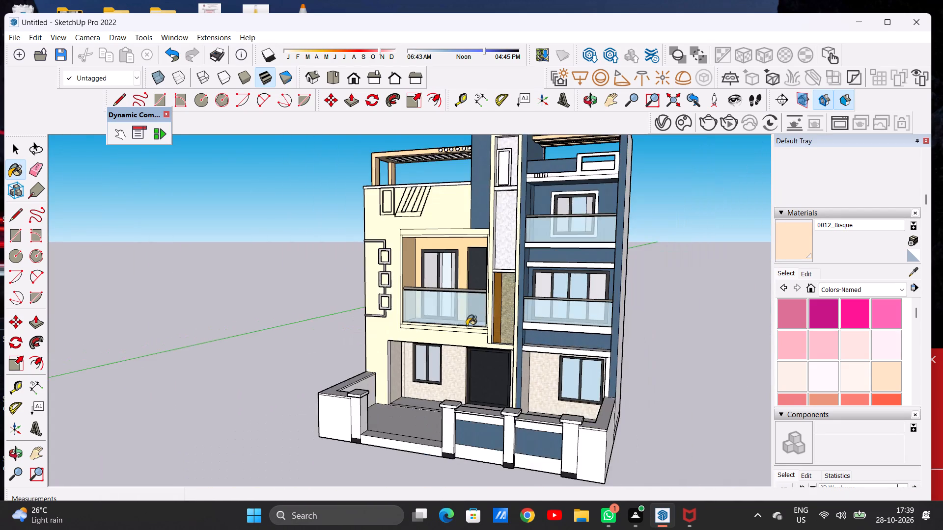
middle_click_drag(467, 326, 514, 331)
scroll(510, 340, "up", 20)
scroll(510, 340, "up", 3)
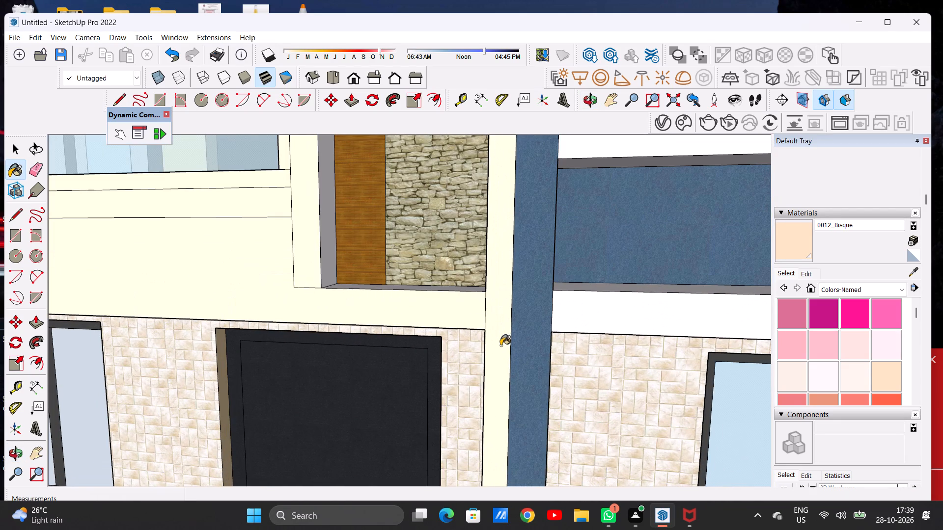
left_click(500, 340)
left_click(462, 315)
middle_click_drag(451, 301, 458, 386)
scroll(458, 386, "up", 1)
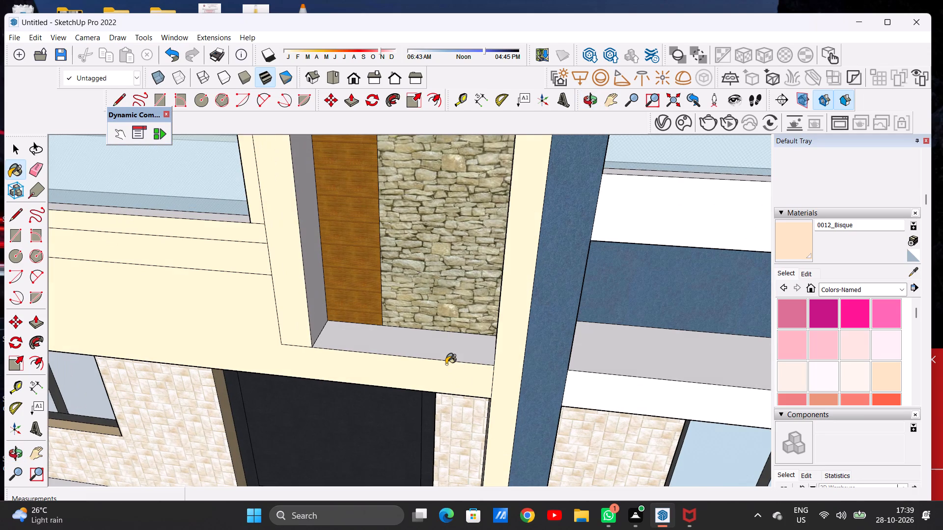
left_click(446, 364)
left_click(420, 340)
left_click(310, 310)
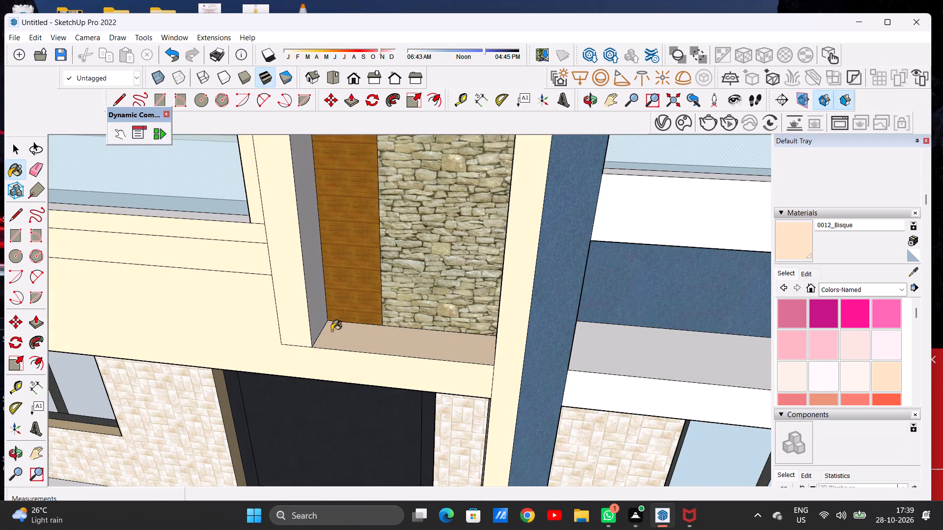
Paint the stone-and-wood niche's side face next to the stone, including its lower part and narrow edge strip, with 0012_Bisque.
middle_click_drag(356, 336, 525, 301)
left_click(573, 250)
left_click(574, 211)
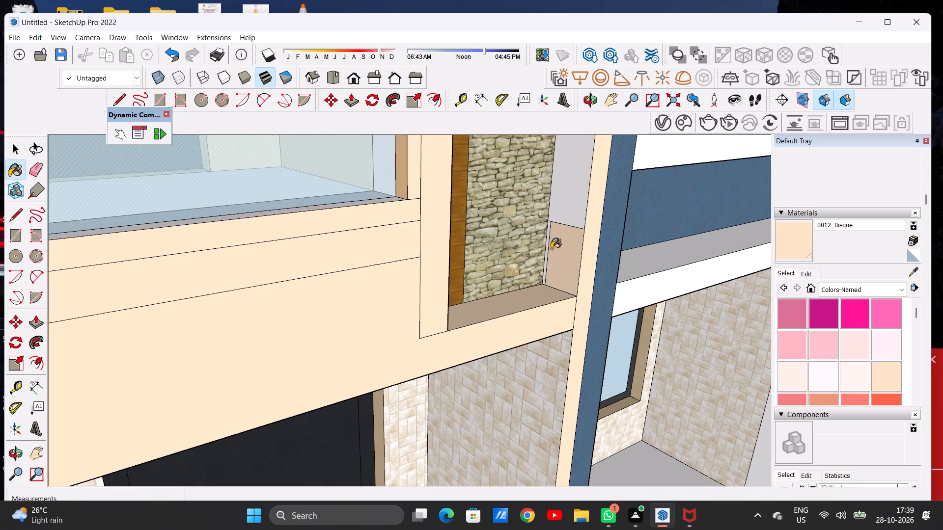
scroll(545, 238, "up", 4)
scroll(545, 238, "down", 1)
scroll(548, 229, "up", 6)
left_click(549, 227)
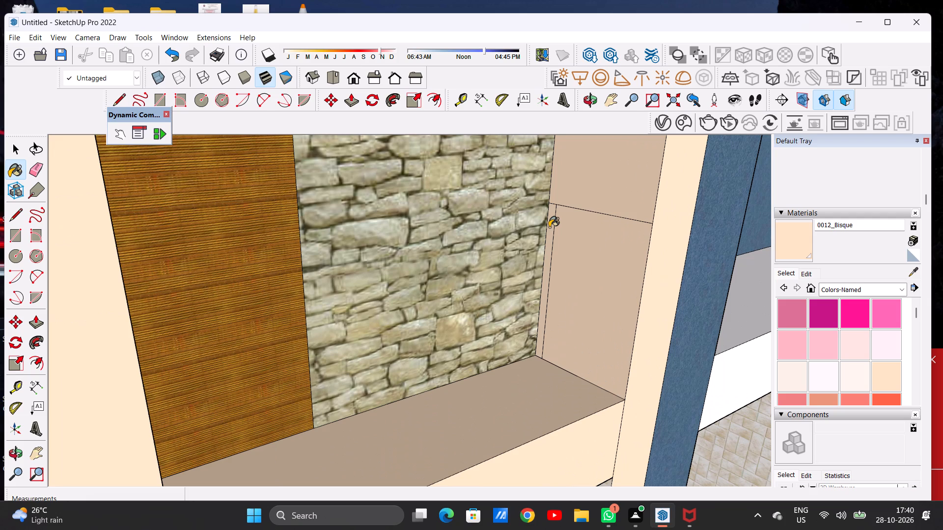
Paint the inner side faces of the tower's top and middle marble recesses nearest the blue balconies with 0012_Bisque.
scroll(535, 223, "down", 9)
scroll(529, 237, "up", 1)
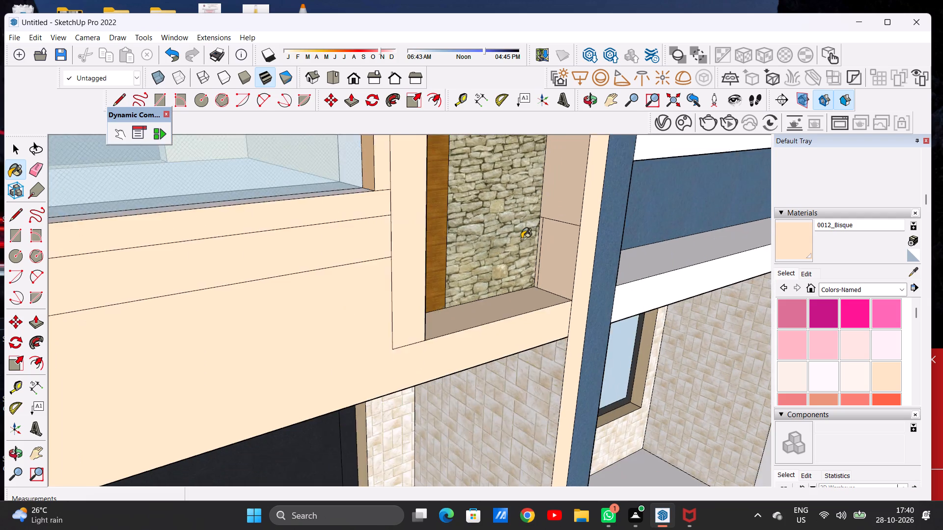
scroll(499, 240, "down", 17)
scroll(462, 256, "up", 1)
scroll(462, 256, "down", 13)
scroll(463, 310, "down", 2)
scroll(477, 171, "up", 11)
scroll(477, 171, "down", 1)
scroll(477, 171, "up", 12)
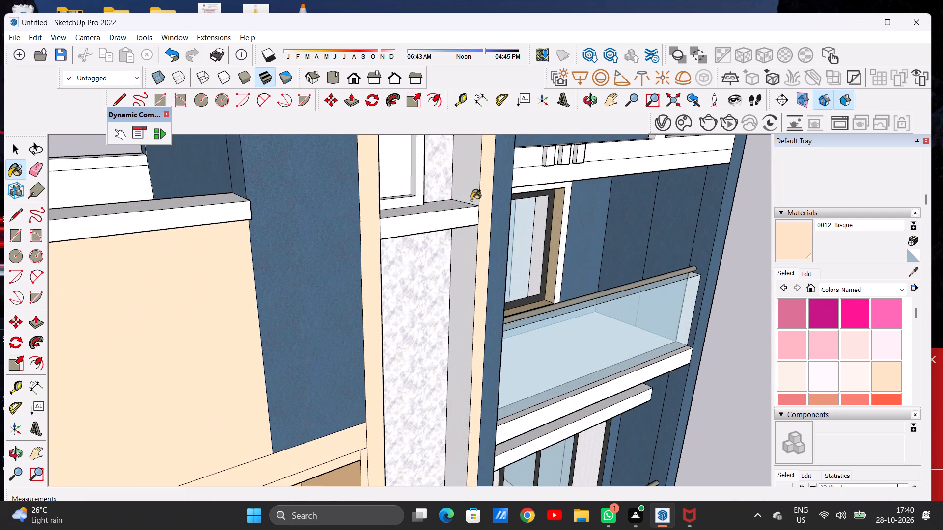
left_click(469, 196)
left_click(471, 253)
Paint the opposite inner side faces of the tower's middle and top marble recesses with 0012_Bisque.
scroll(439, 238, "down", 9)
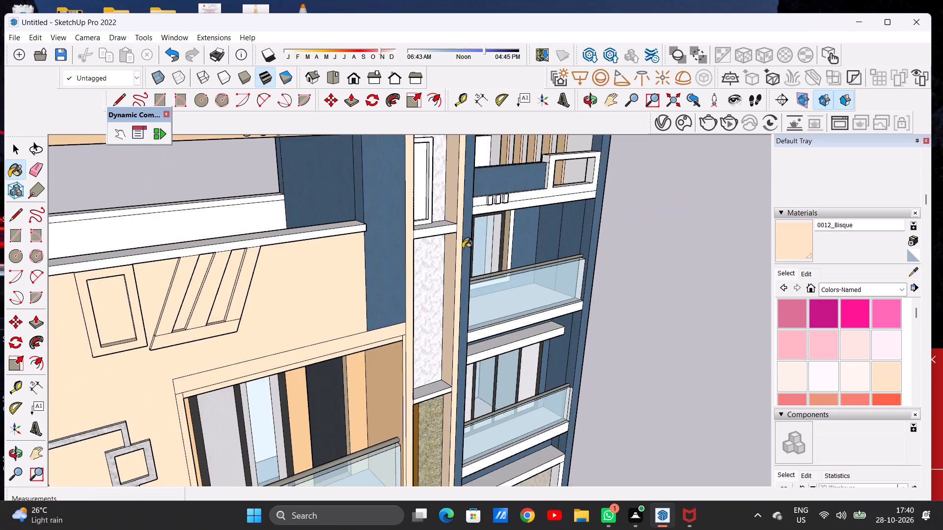
middle_click_drag(458, 248, 246, 239)
scroll(380, 252, "up", 3)
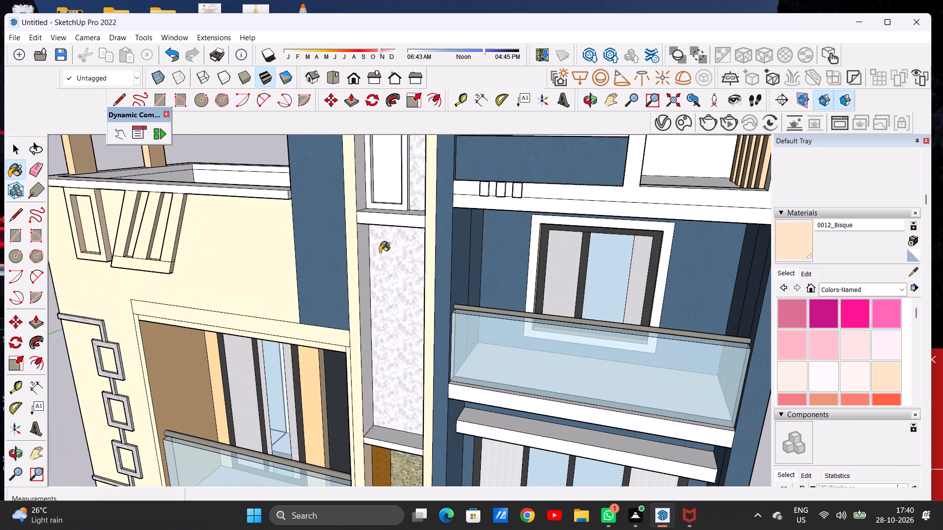
scroll(374, 256, "up", 3)
scroll(371, 256, "down", 1)
scroll(369, 257, "up", 4)
left_click(355, 255)
scroll(354, 262, "down", 9)
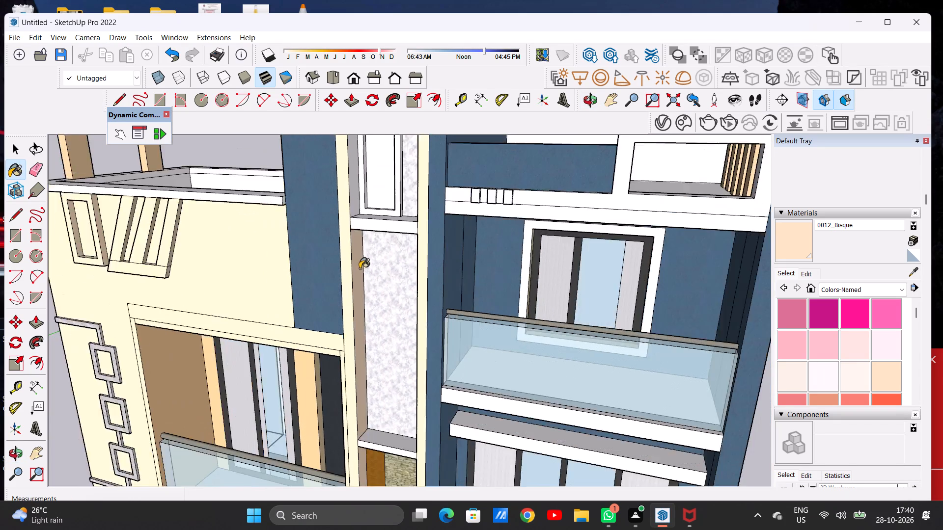
scroll(360, 268, "down", 4)
scroll(360, 213, "up", 12)
left_click(350, 248)
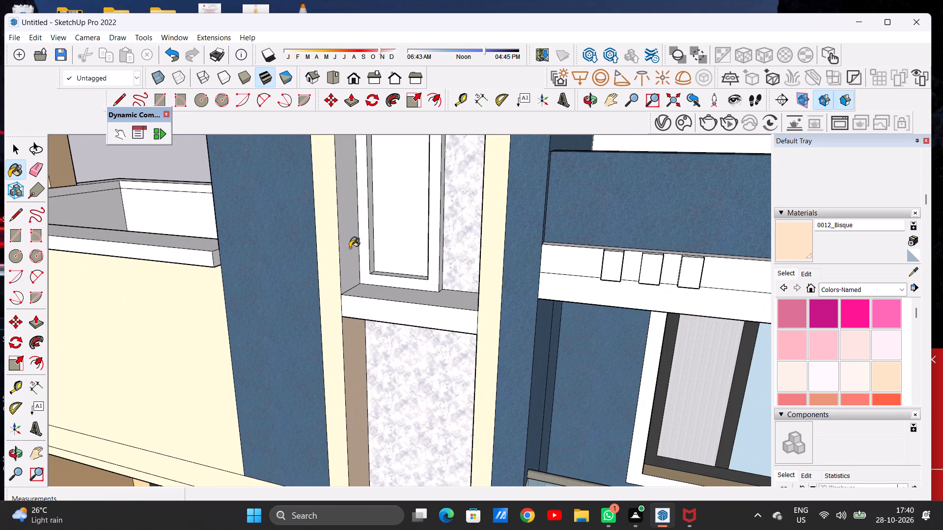
Paint the front and top faces of the tower frame's upper crossbar with 0012_Bisque.
scroll(373, 283, "down", 12)
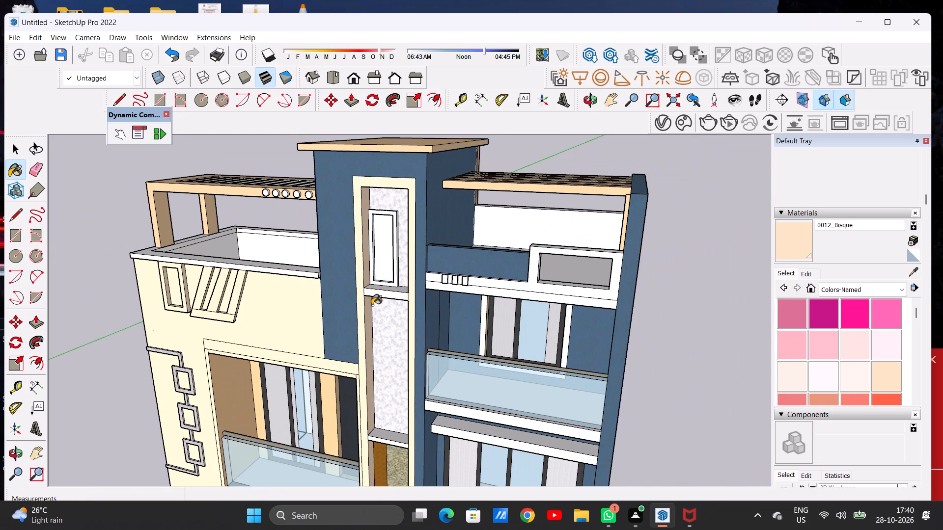
middle_click_drag(372, 305, 414, 273)
scroll(400, 284, "up", 16)
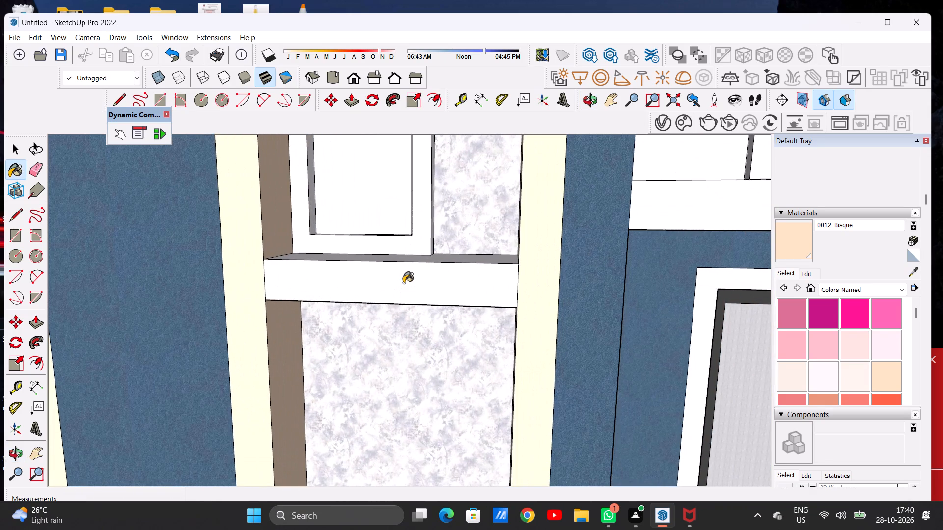
left_click(403, 283)
scroll(388, 278, "down", 7)
middle_click_drag(397, 259, 389, 327)
scroll(415, 316, "up", 6)
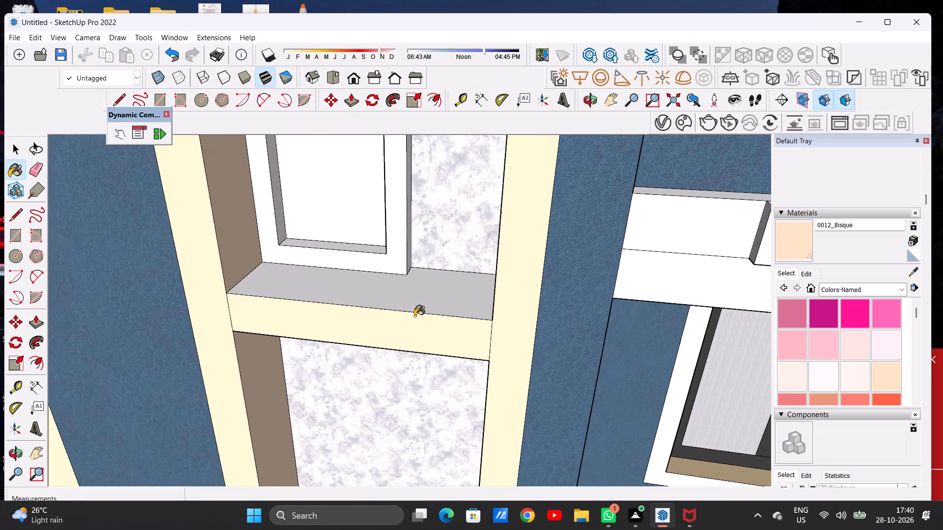
left_click(420, 299)
Paint the underside of the tower frame's upper crossbar with 0012_Bisque.
scroll(391, 309, "down", 16)
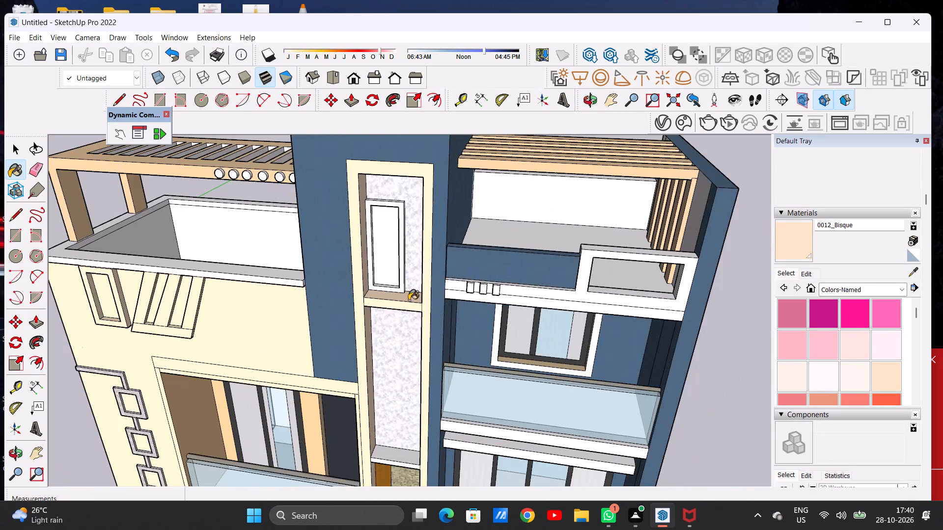
middle_click_drag(388, 327, 398, 197)
scroll(403, 261, "up", 14)
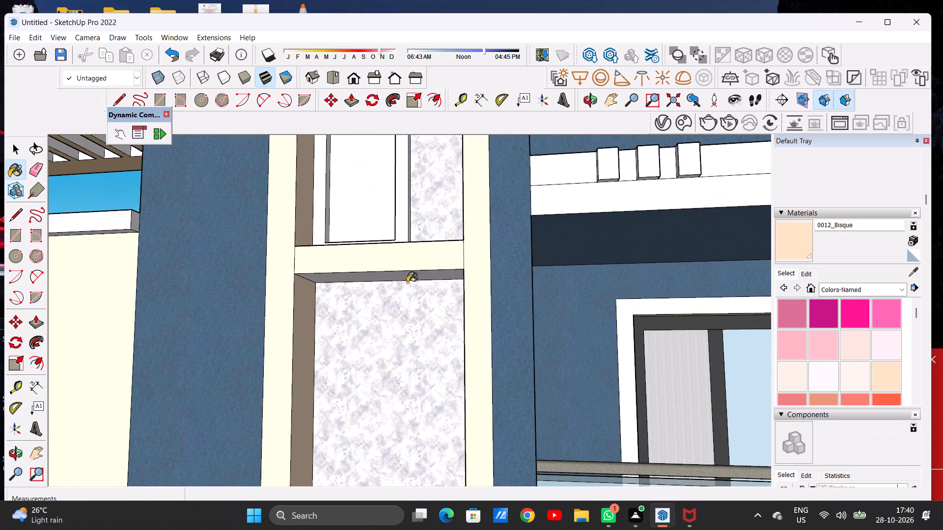
middle_click_drag(405, 296, 418, 238)
scroll(418, 236, "up", 5)
left_click(418, 236)
scroll(389, 243, "down", 6)
scroll(389, 243, "up", 1)
scroll(389, 243, "down", 8)
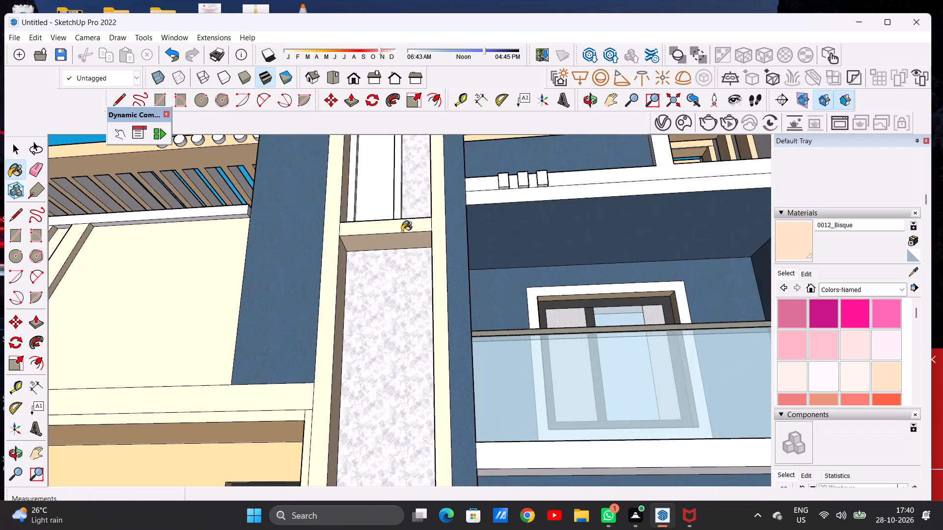
Paint the front and top faces of the lower crossbar between the marble recess and stone niche with 0012_Bisque.
scroll(402, 232, "down", 12)
middle_click_drag(383, 267, 383, 315)
scroll(389, 377, "up", 2)
scroll(389, 377, "down", 1)
scroll(389, 377, "up", 2)
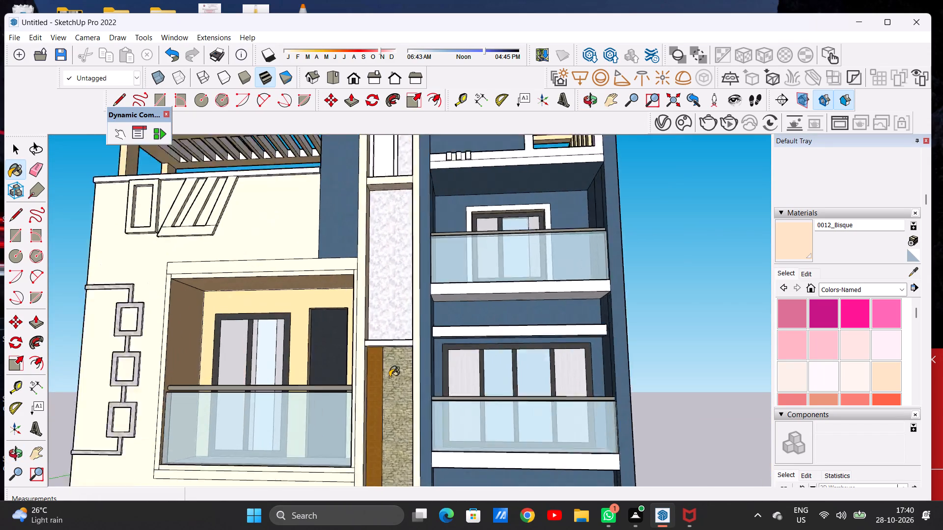
scroll(389, 377, "up", 18)
middle_click_drag(390, 287, 392, 362)
scroll(400, 334, "up", 7)
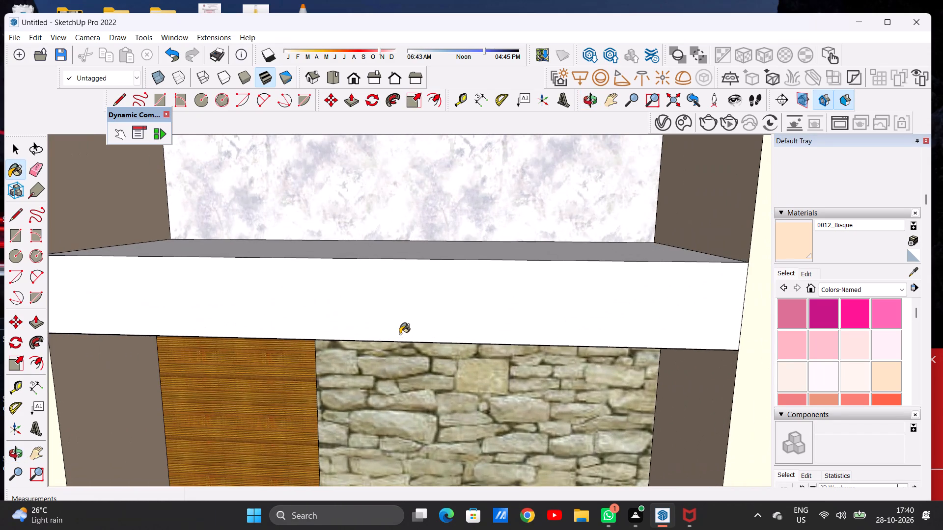
left_click(402, 315)
left_click(414, 255)
Paint the underside of the lower crossbar above the stone-and-wood niche with 0012_Bisque.
scroll(424, 264, "down", 4)
scroll(426, 267, "up", 1)
scroll(426, 267, "down", 5)
middle_click_drag(427, 260, 404, 272)
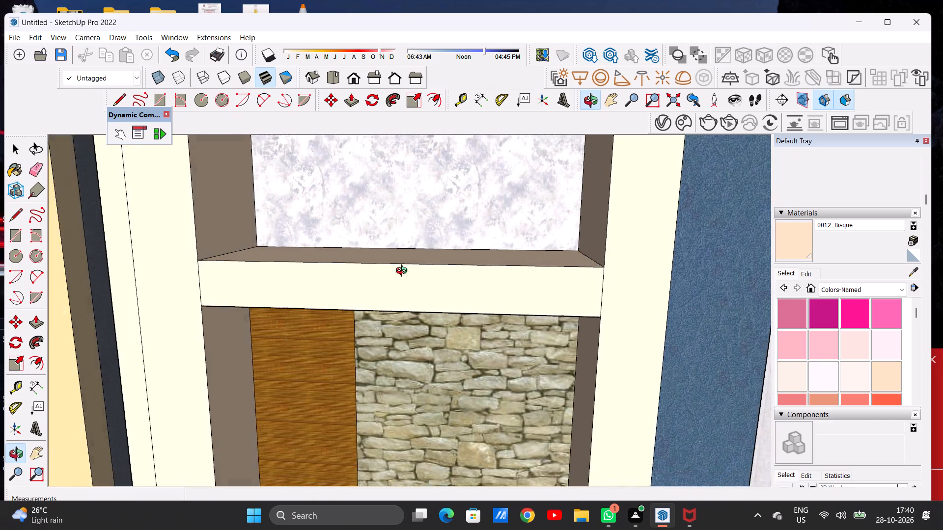
middle_click_drag(404, 272, 469, 192)
middle_click_drag(469, 284, 440, 227)
scroll(445, 258, "up", 4)
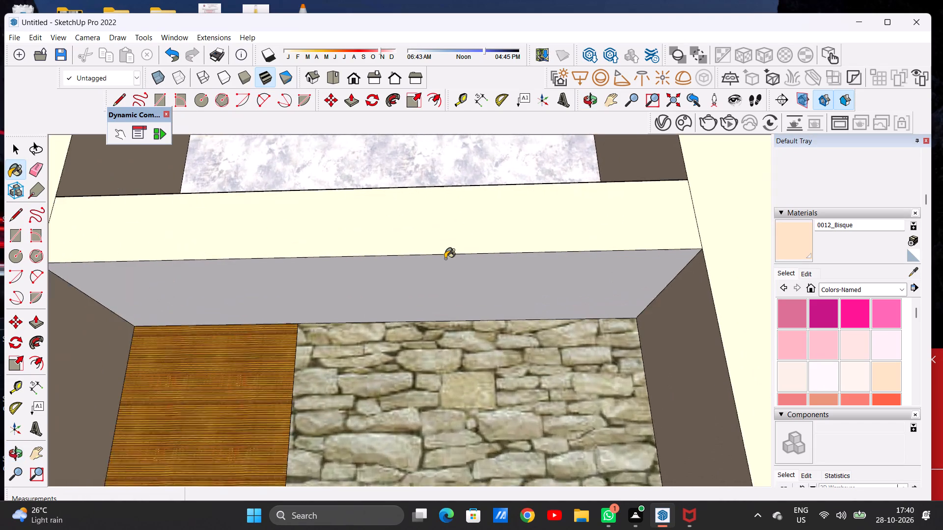
scroll(445, 259, "up", 2)
left_click(445, 259)
scroll(449, 268, "down", 20)
scroll(449, 268, "down", 4)
middle_click_drag(400, 259, 404, 353)
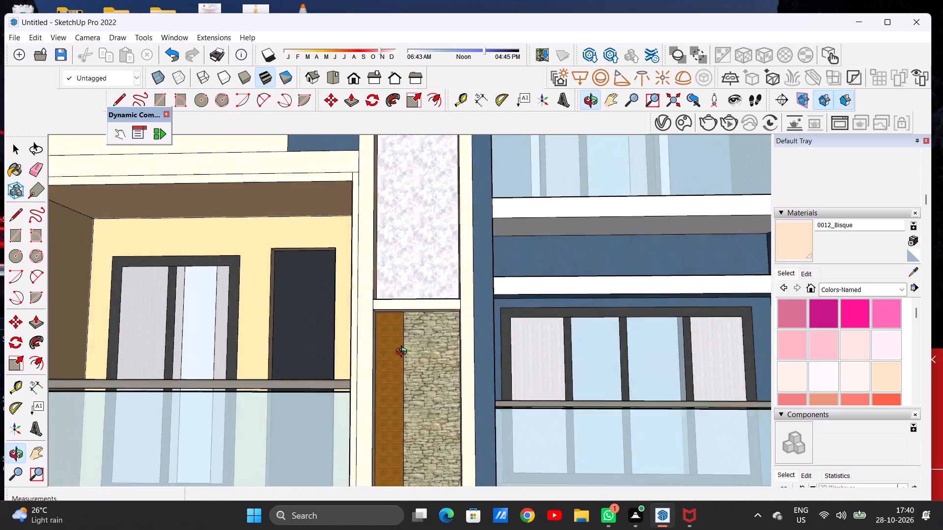
middle_click_drag(404, 353, 406, 411)
scroll(389, 374, "down", 9)
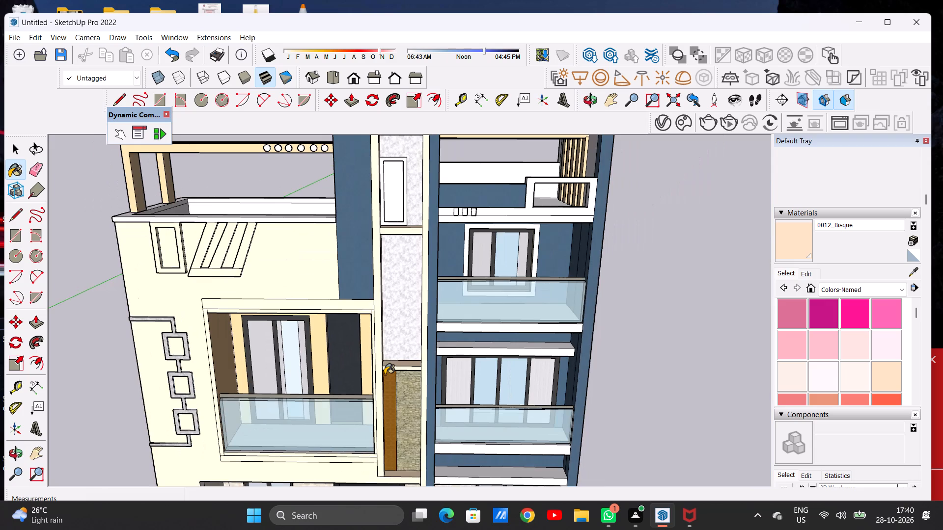
Paint the underside of the tower frame's top bar, above the marble recess, with 0012_Bisque.
middle_click_drag(405, 308, 401, 323)
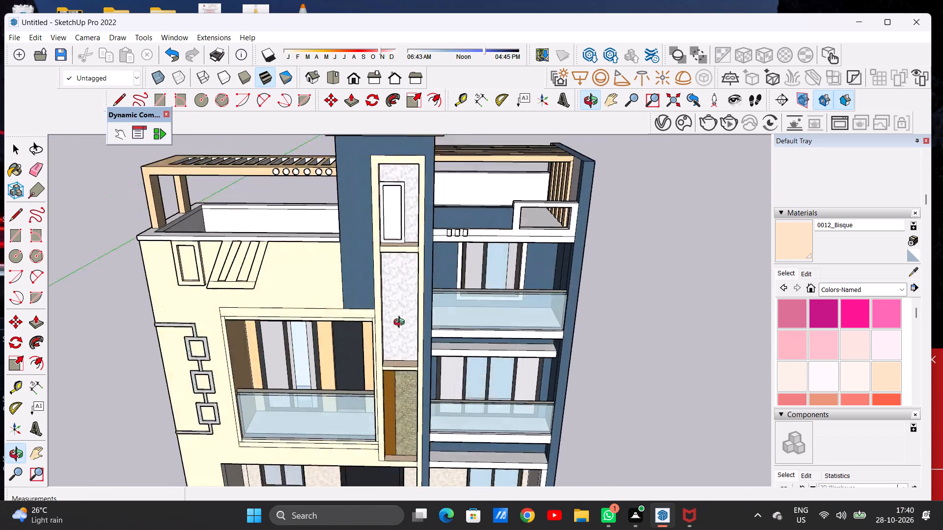
middle_click_drag(401, 323, 417, 169)
scroll(408, 177, "up", 1)
scroll(408, 177, "down", 1)
scroll(408, 177, "up", 20)
scroll(408, 177, "up", 2)
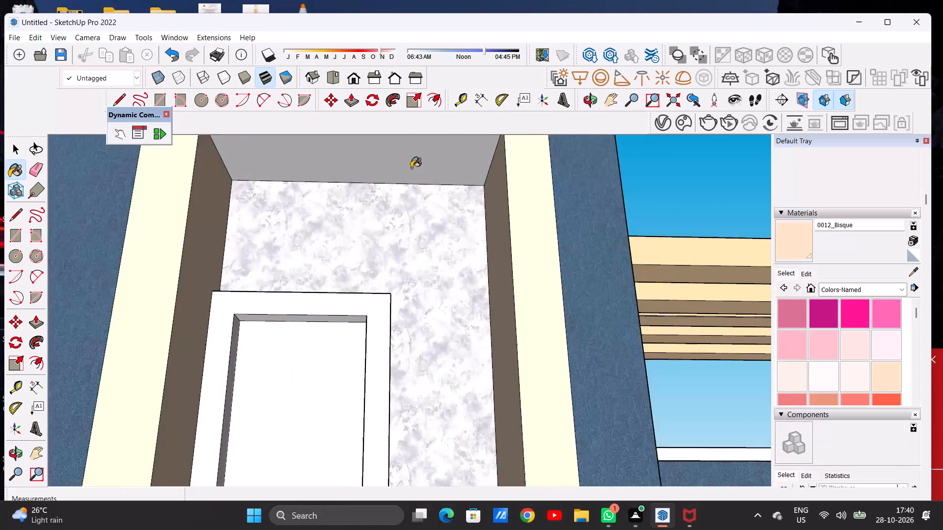
scroll(411, 167, "up", 1)
left_click(409, 165)
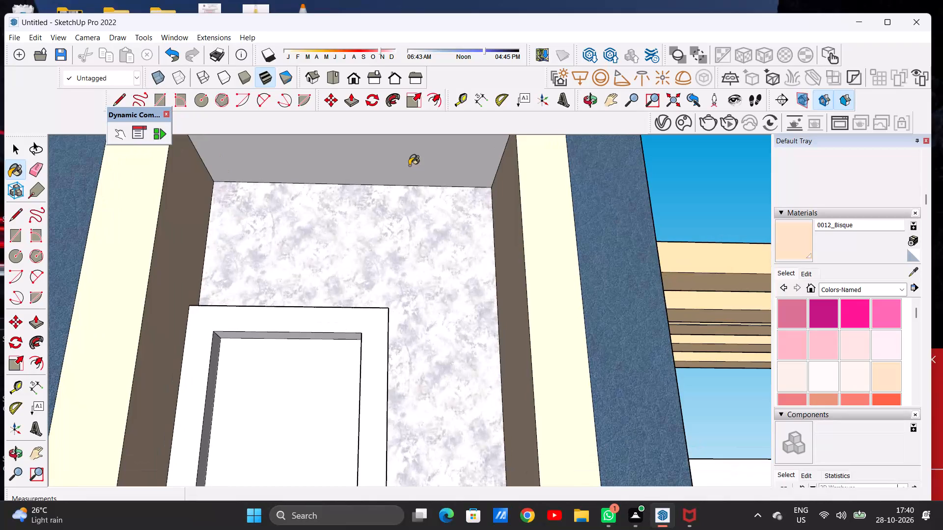
Paint the front of the terrace parapet's opening frame and the band below it, above the top balcony window, with 0012_Bisque.
scroll(384, 195, "down", 6)
middle_click_drag(382, 191, 488, 245)
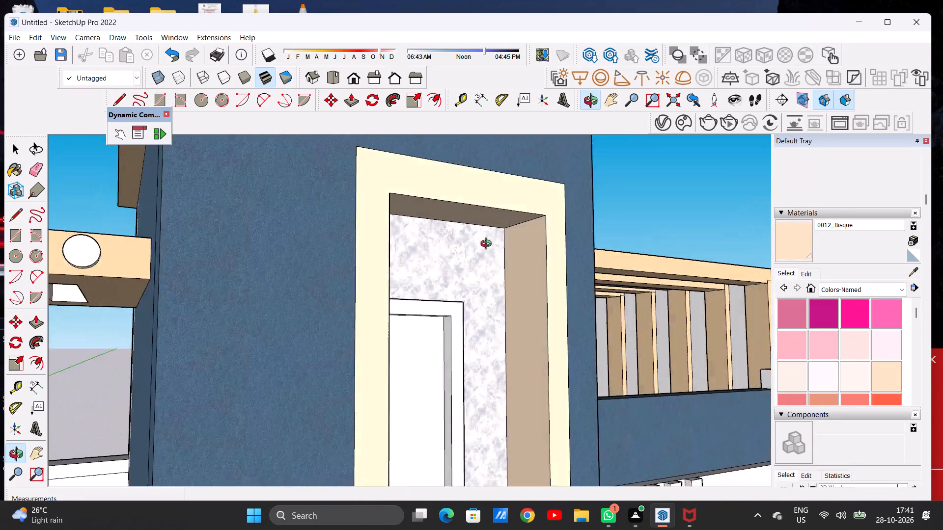
middle_click_drag(488, 245, 402, 256)
scroll(352, 235, "down", 20)
scroll(352, 235, "down", 1)
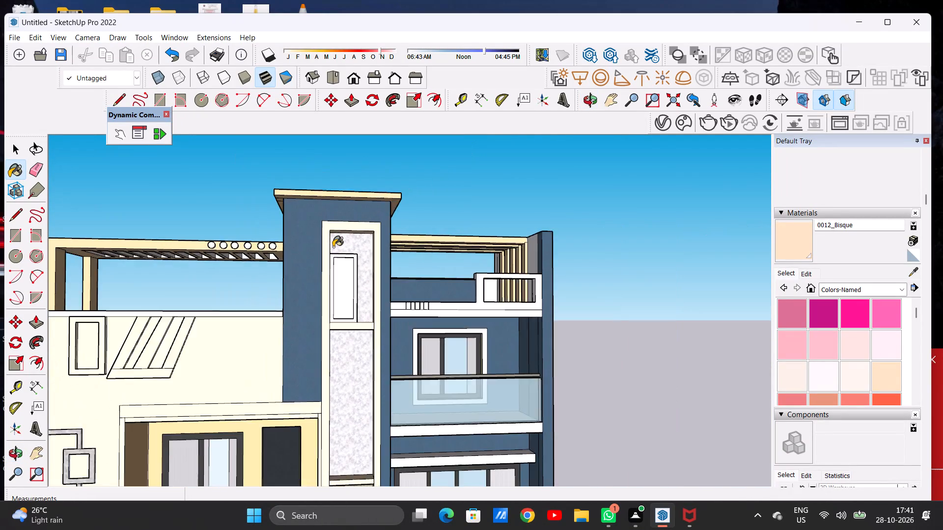
scroll(333, 247, "down", 9)
middle_click_drag(346, 260, 318, 308)
scroll(404, 271, "up", 11)
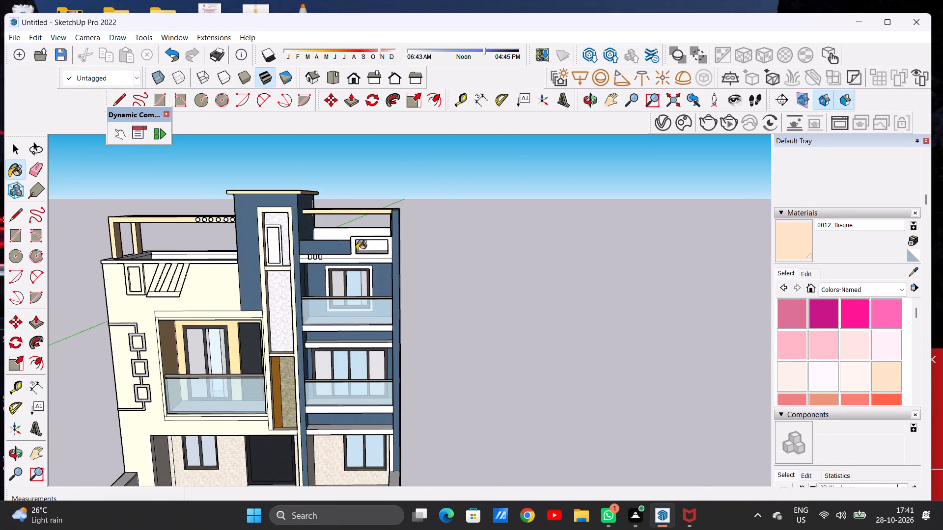
scroll(357, 250, "up", 11)
scroll(352, 249, "down", 1)
scroll(352, 249, "up", 3)
left_click(352, 249)
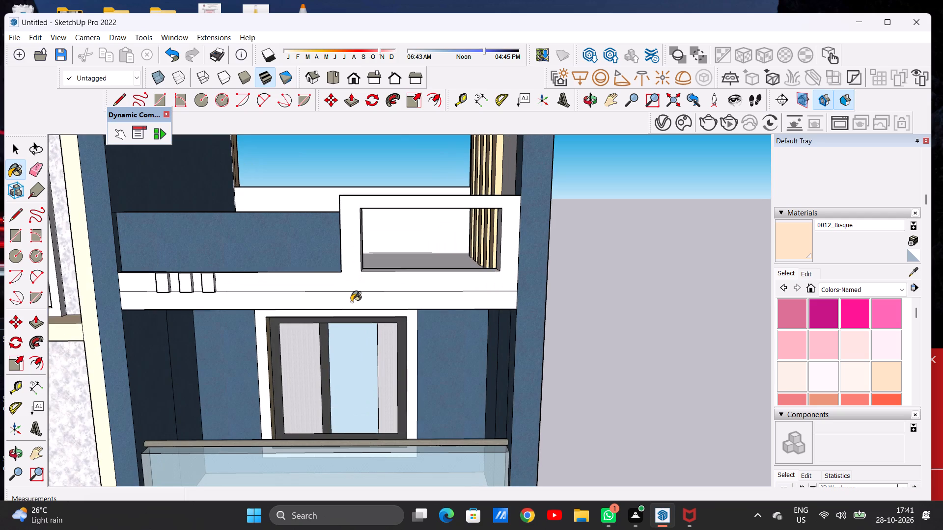
left_click(351, 302)
Paint the top, sill and inner jamb of the terrace parapet's rectangular opening frame with 0012_Bisque.
scroll(172, 290, "up", 6)
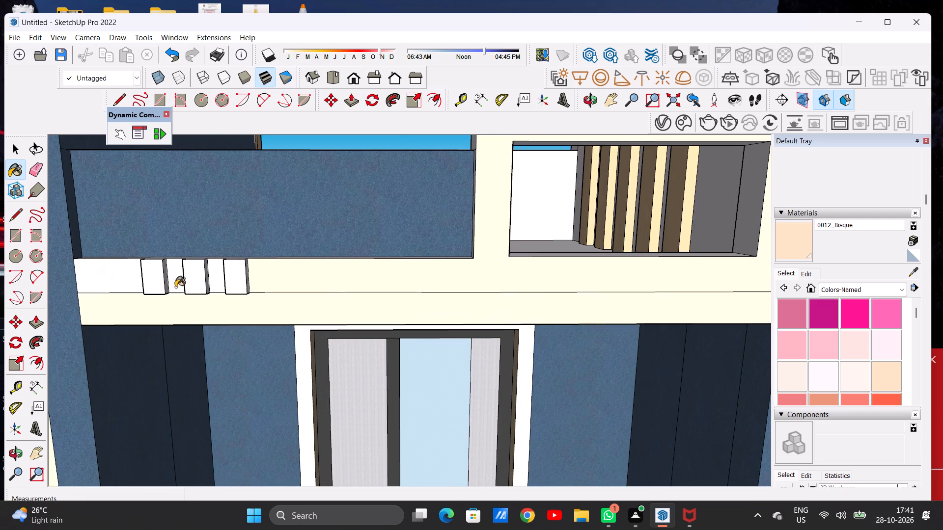
scroll(383, 259, "down", 13)
middle_click_drag(457, 234, 347, 211)
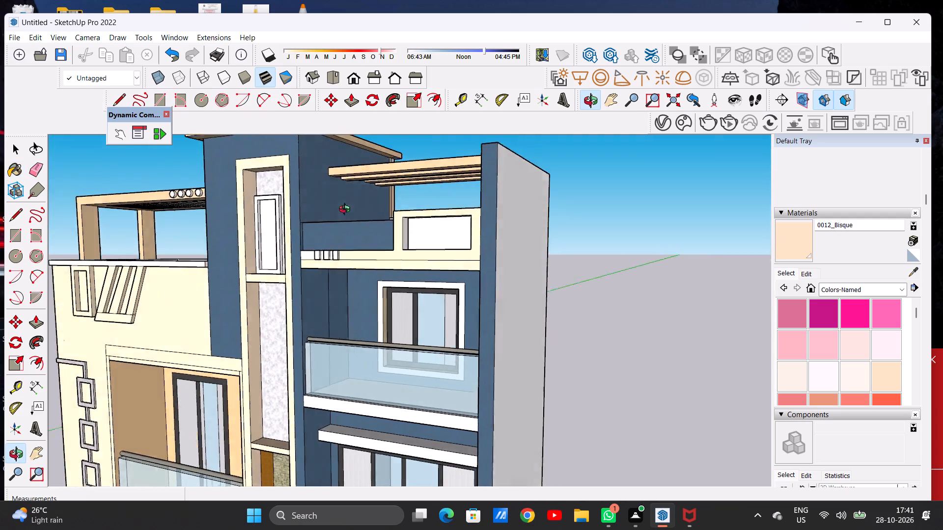
middle_click_drag(347, 211, 304, 355)
scroll(371, 258, "up", 6)
scroll(424, 250, "up", 5)
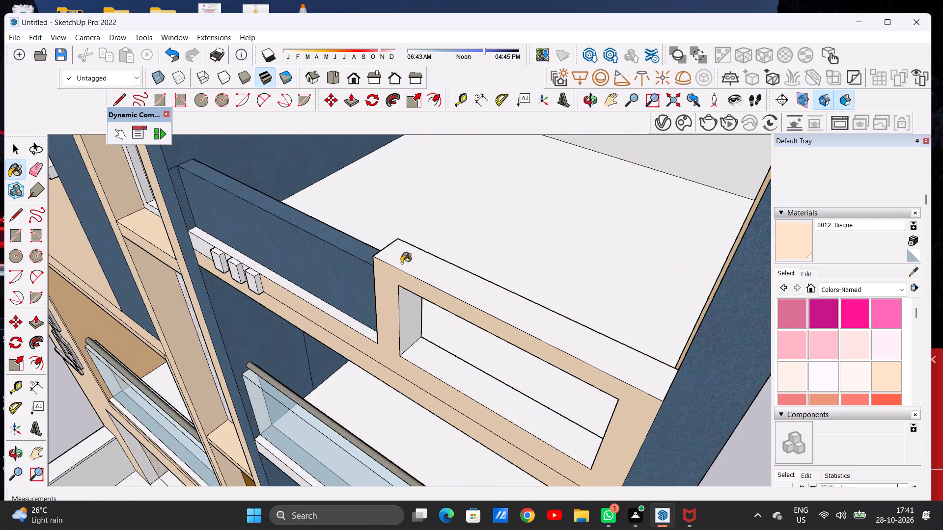
left_click(401, 263)
left_click(423, 365)
left_click(403, 333)
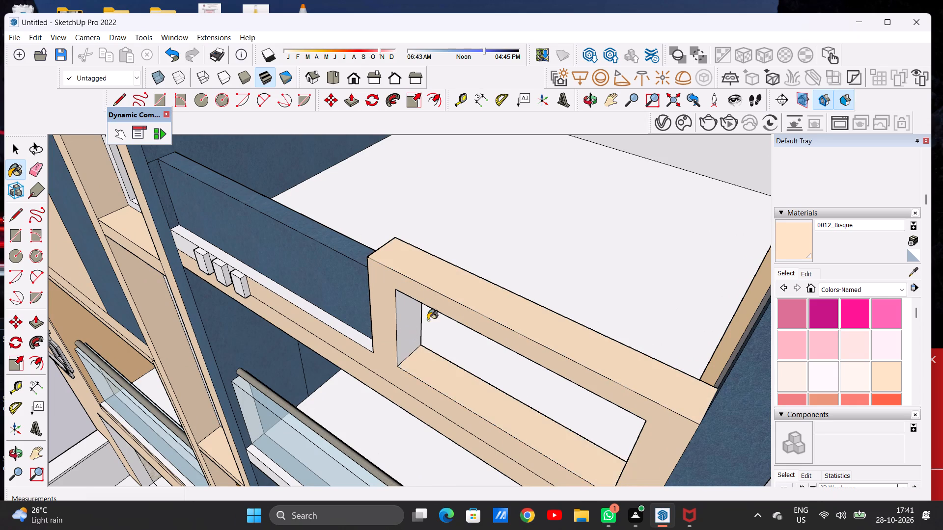
Paint the ledge top below the blue parapet and the front band sections around the three small blocks with 0012_Bisque.
scroll(444, 306, "down", 4)
scroll(376, 332, "up", 12)
left_click(389, 338)
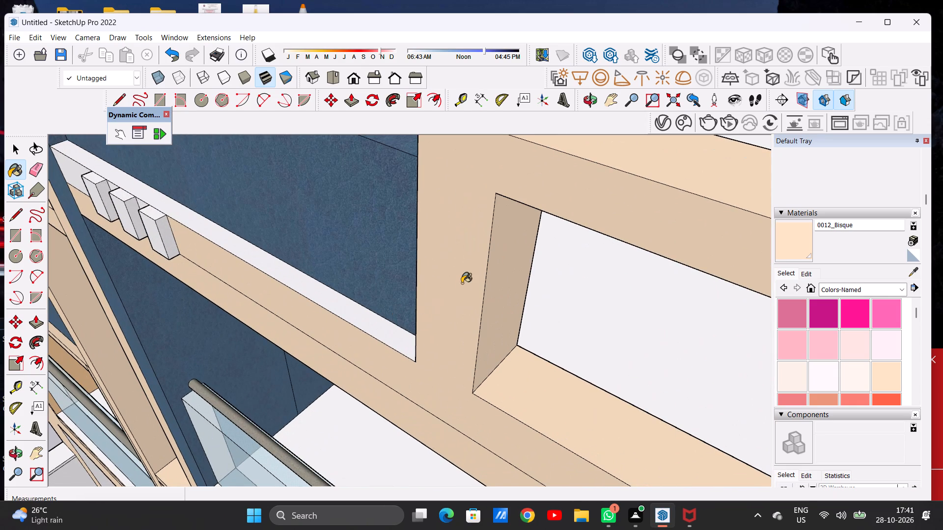
scroll(462, 283, "down", 2)
scroll(462, 283, "up", 2)
scroll(462, 283, "down", 17)
middle_click_drag(347, 270, 482, 238)
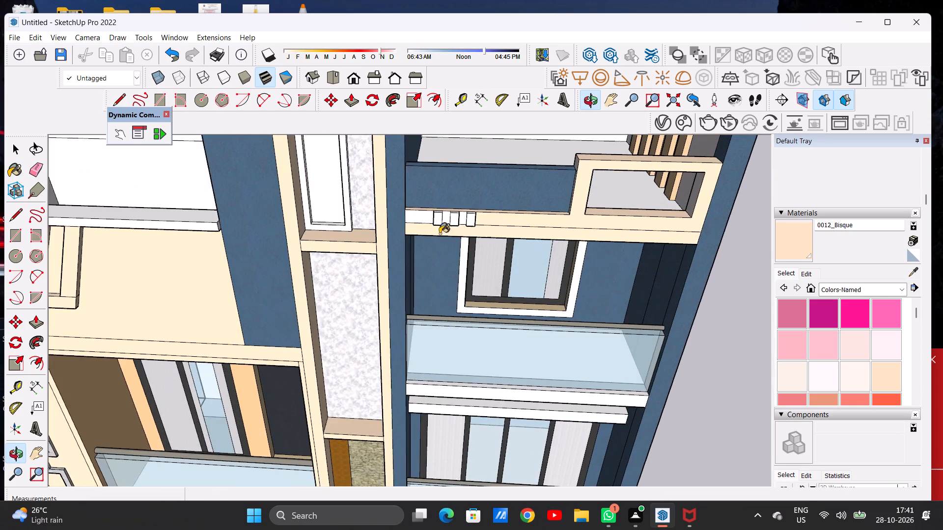
scroll(440, 233, "up", 5)
scroll(405, 213, "up", 5)
left_click(405, 205)
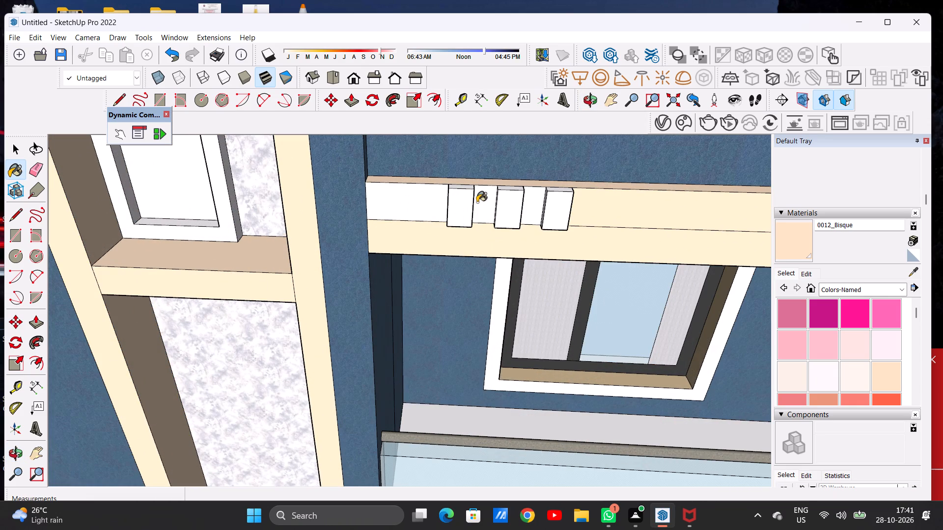
left_click(478, 202)
scroll(525, 202, "up", 5)
left_click(527, 202)
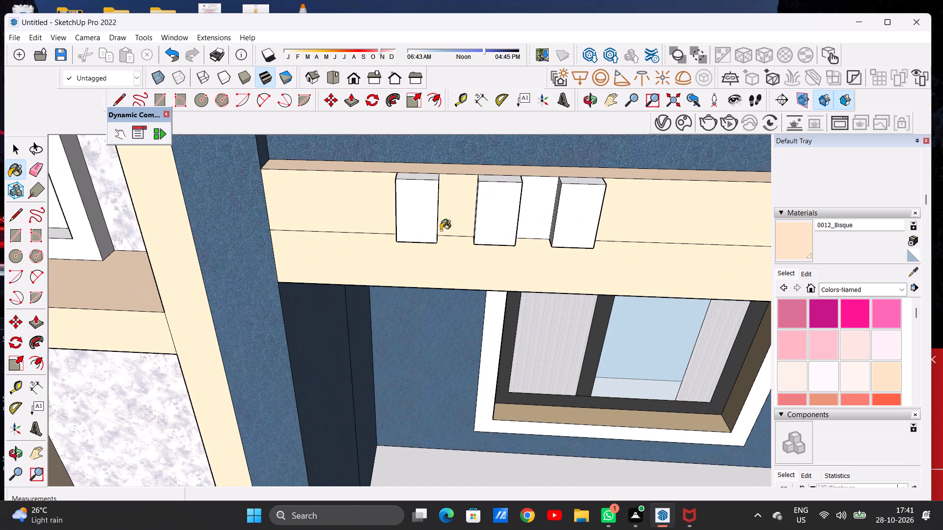
Paint the parapet opening's inner side face next to the blue side wall with 0012_Bisque.
scroll(382, 243, "down", 18)
scroll(358, 261, "up", 1)
scroll(372, 261, "down", 1)
middle_click_drag(455, 236, 556, 234)
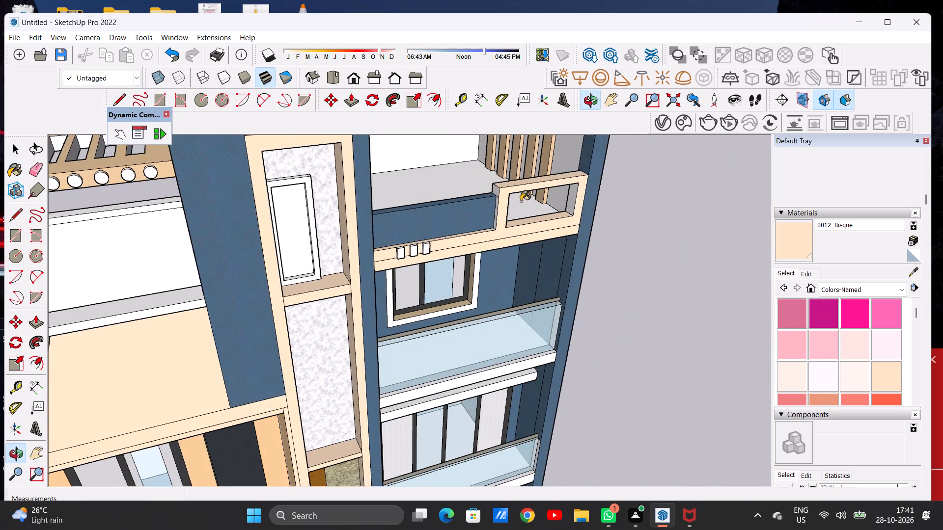
scroll(514, 197, "up", 9)
left_click(481, 185)
scroll(464, 229, "down", 8)
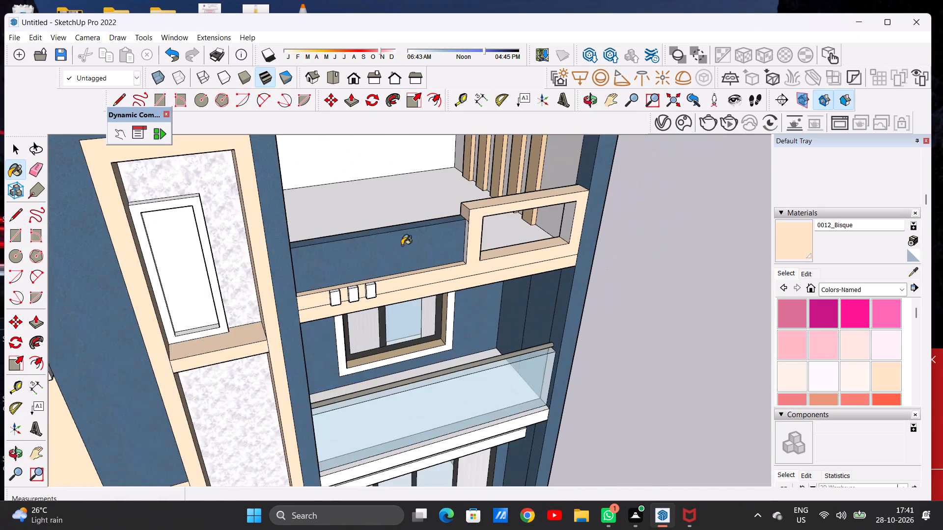
scroll(402, 245, "down", 5)
scroll(483, 249, "up", 19)
left_click(517, 217)
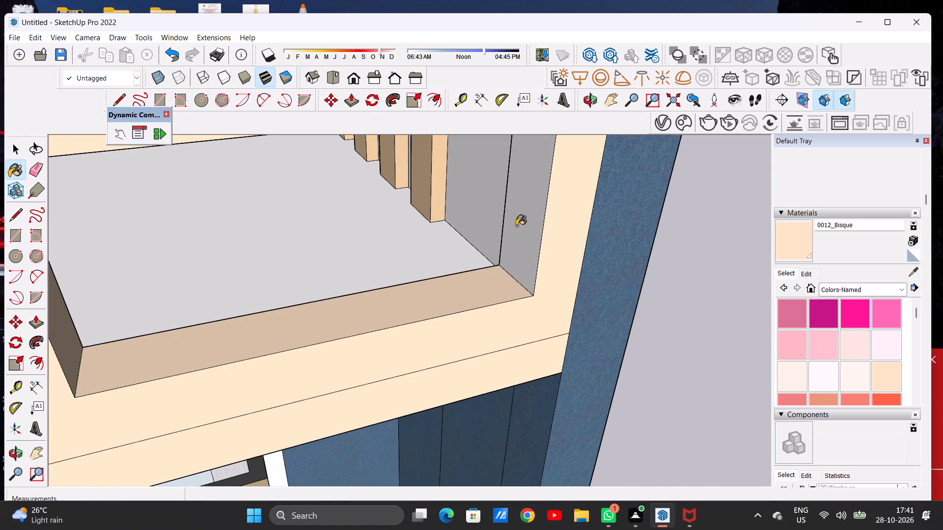
Paint the terrace side wall's inner face between the pergola's vertical slats and the front parapet with 0012_Bisque.
scroll(501, 258, "down", 20)
scroll(501, 258, "down", 1)
middle_click_drag(450, 259, 470, 269)
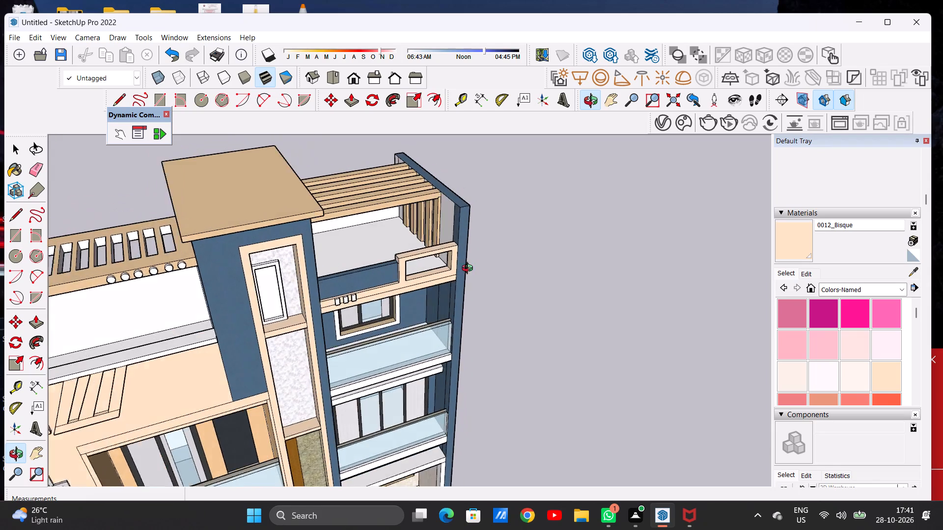
middle_click_drag(470, 269, 474, 267)
scroll(455, 215, "up", 11)
left_click(440, 218)
Paint the lower end face of the parapet's opening frame, beside the blue parapet, with 0012_Bisque.
scroll(416, 247, "down", 9)
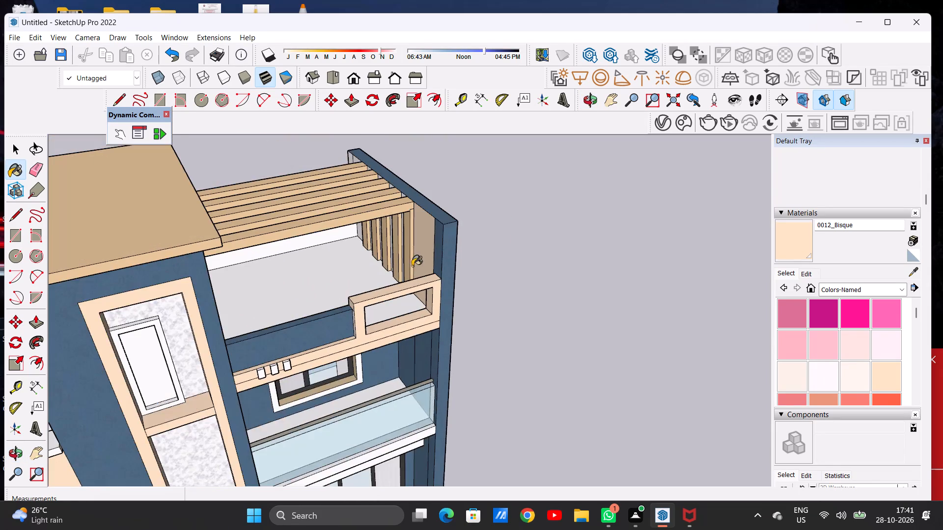
scroll(411, 264, "up", 6)
middle_click_drag(396, 273, 544, 236)
scroll(418, 323, "up", 7)
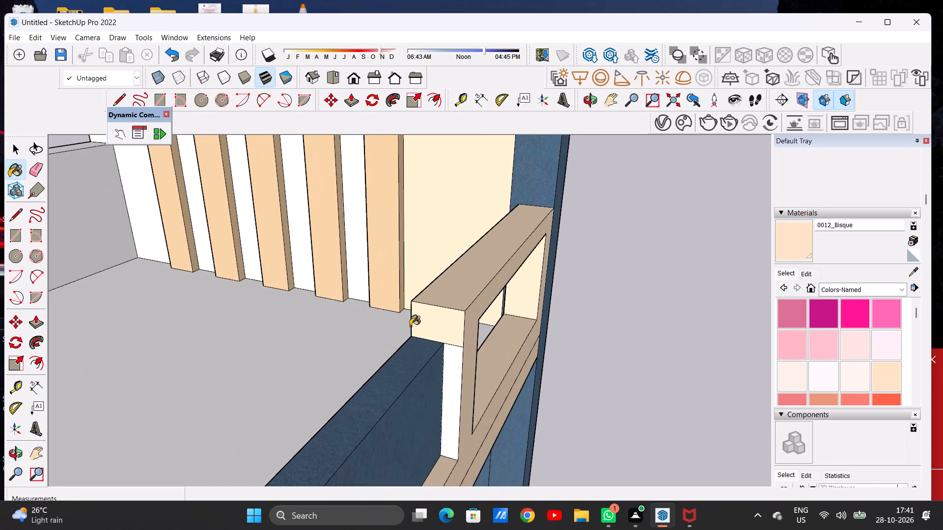
scroll(435, 350, "up", 5)
left_click(457, 356)
Paint the terrace side wall's two inner faces between the rear edge and the vertical slats with 0012_Bisque.
scroll(416, 298, "down", 6)
middle_click_drag(377, 300, 431, 289)
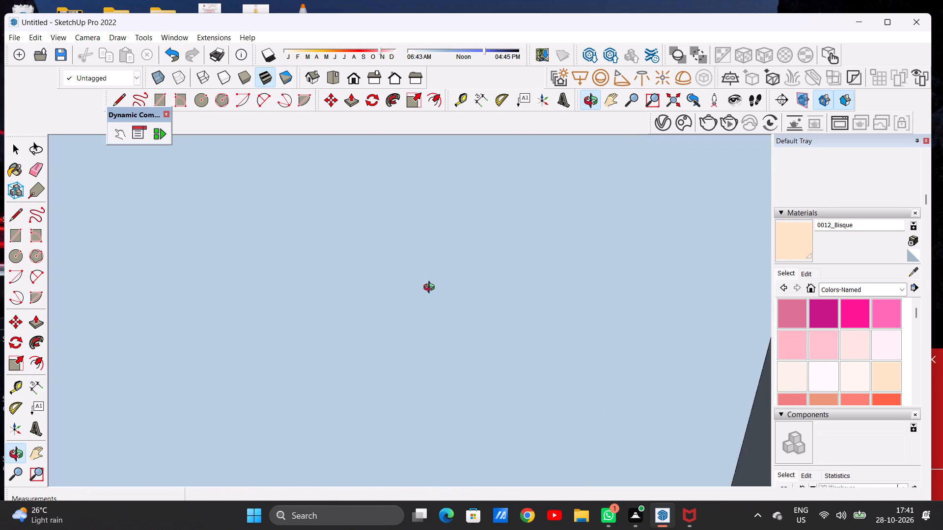
middle_click_drag(431, 289, 290, 288)
middle_click_drag(471, 278, 289, 271)
middle_click_drag(557, 250, 515, 250)
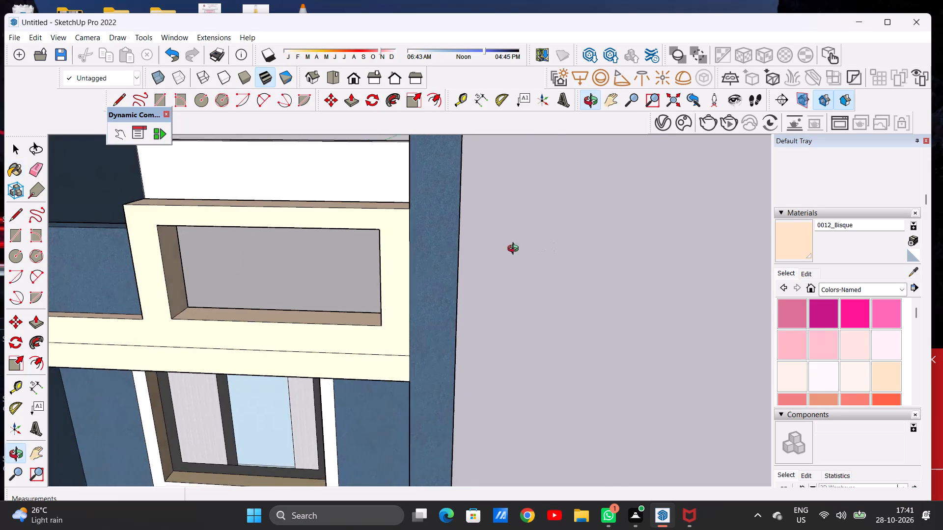
middle_click_drag(515, 250, 351, 253)
scroll(376, 271, "down", 14)
middle_click_drag(530, 267, 164, 279)
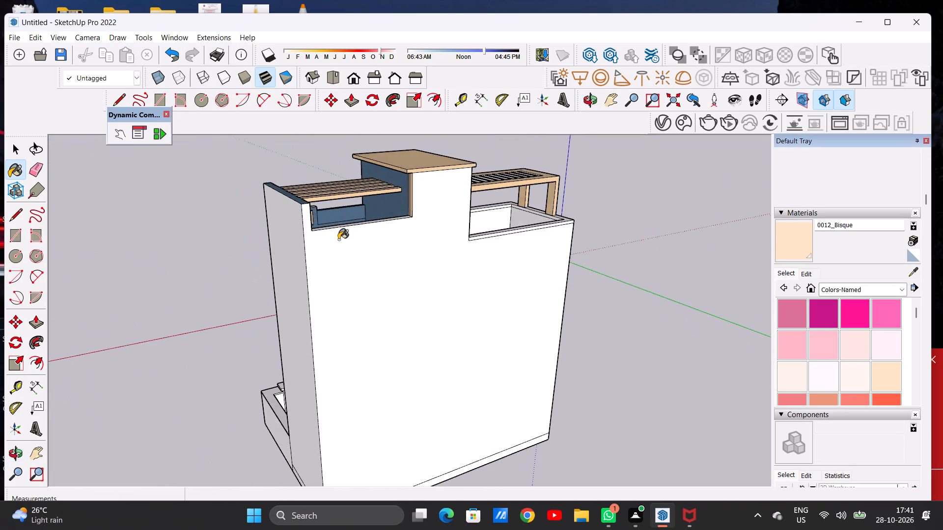
scroll(340, 234, "up", 14)
middle_click_drag(234, 221, 181, 242)
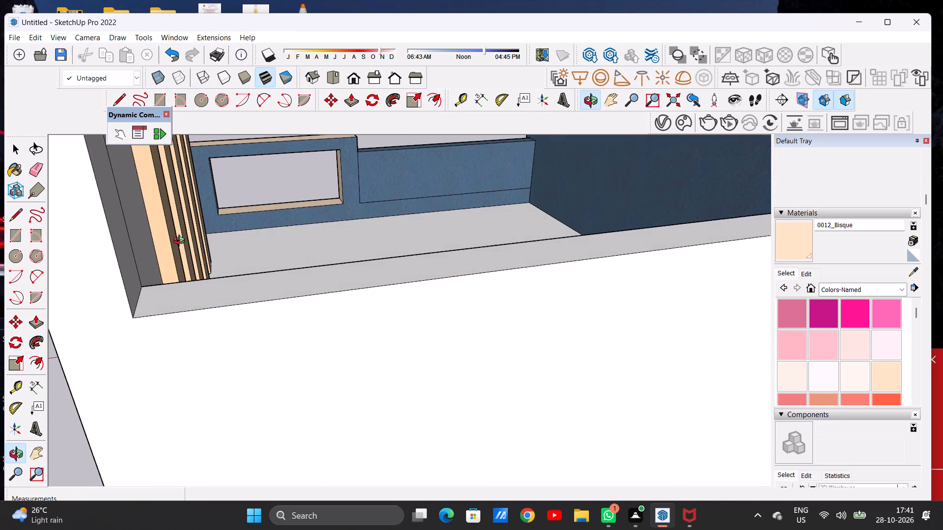
middle_click_drag(181, 242, 181, 242)
middle_click_drag(180, 242, 178, 238)
scroll(325, 226, "down", 4)
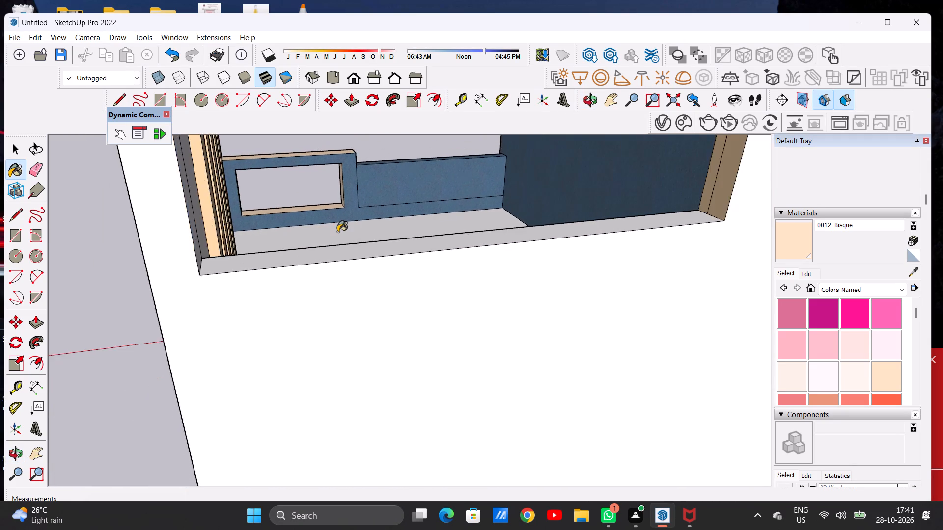
scroll(337, 232, "down", 3)
middle_click_drag(313, 225, 307, 212)
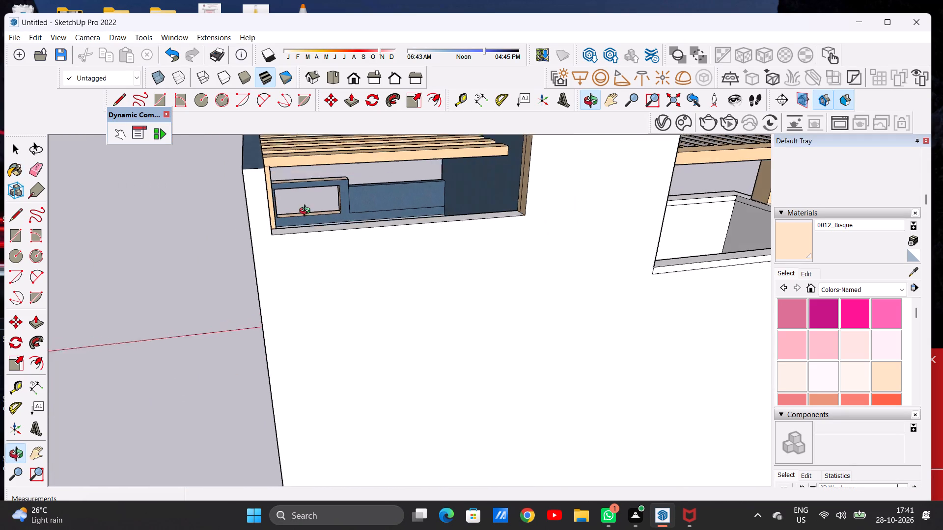
middle_click_drag(307, 212, 189, 261)
scroll(180, 200, "up", 6)
left_click(151, 250)
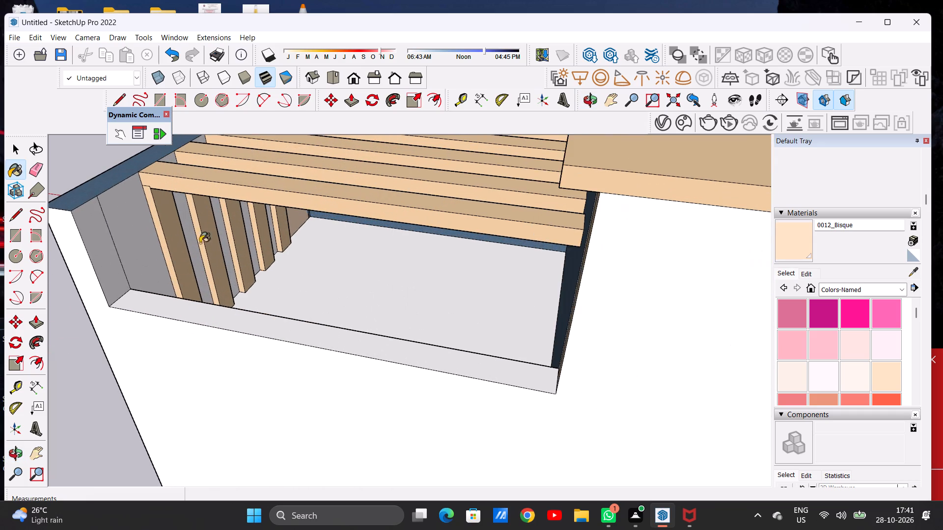
scroll(412, 238, "down", 6)
scroll(267, 252, "up", 7)
scroll(277, 245, "down", 1)
scroll(277, 245, "up", 3)
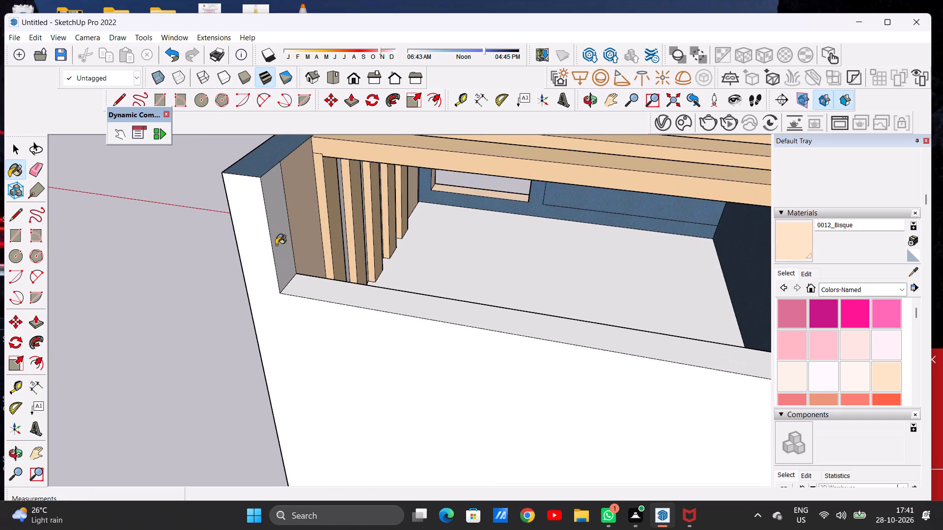
left_click(276, 245)
Paint the top face of the terrace's rear edge with 0012_Bisque.
middle_click_drag(386, 238, 314, 260)
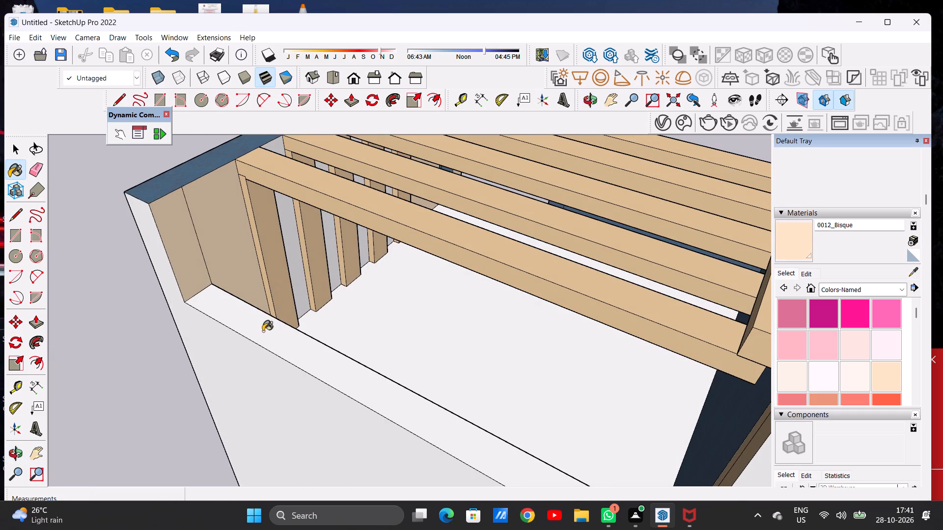
left_click(265, 337)
Paint the wall strips between the terrace pergola's vertical slats with 0012_Bisque.
scroll(285, 256, "up", 3)
left_click(296, 244)
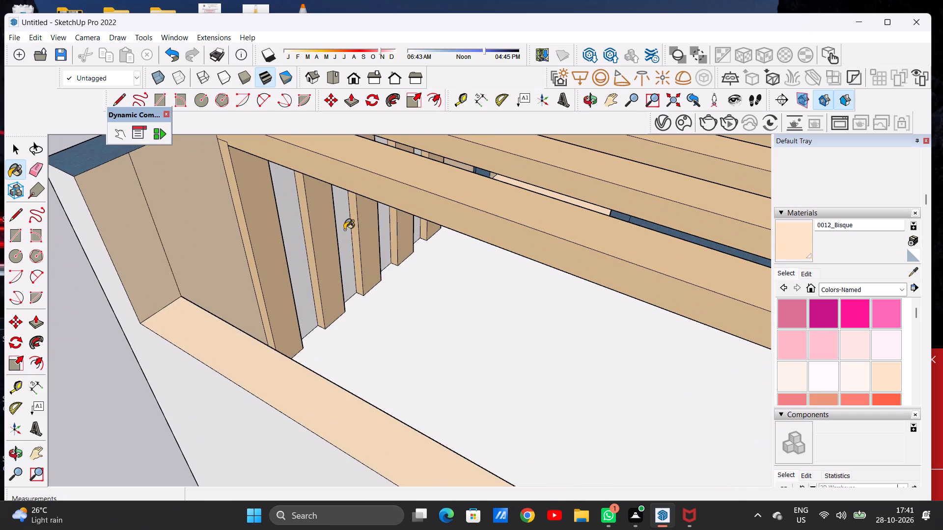
left_click(344, 230)
scroll(340, 276, "down", 7)
middle_click_drag(372, 305, 340, 231)
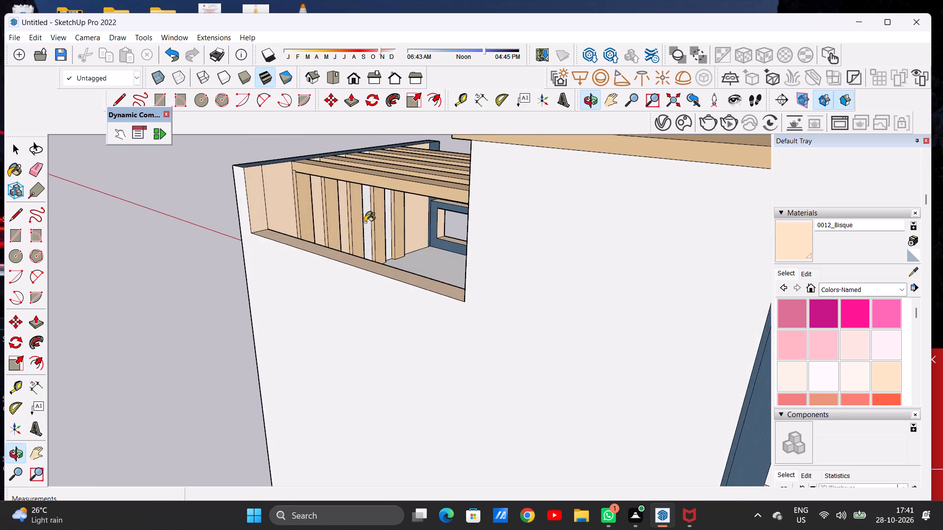
scroll(365, 222, "up", 2)
scroll(365, 222, "down", 1)
scroll(365, 222, "up", 5)
scroll(366, 221, "down", 1)
scroll(366, 221, "up", 5)
left_click(366, 221)
left_click(422, 213)
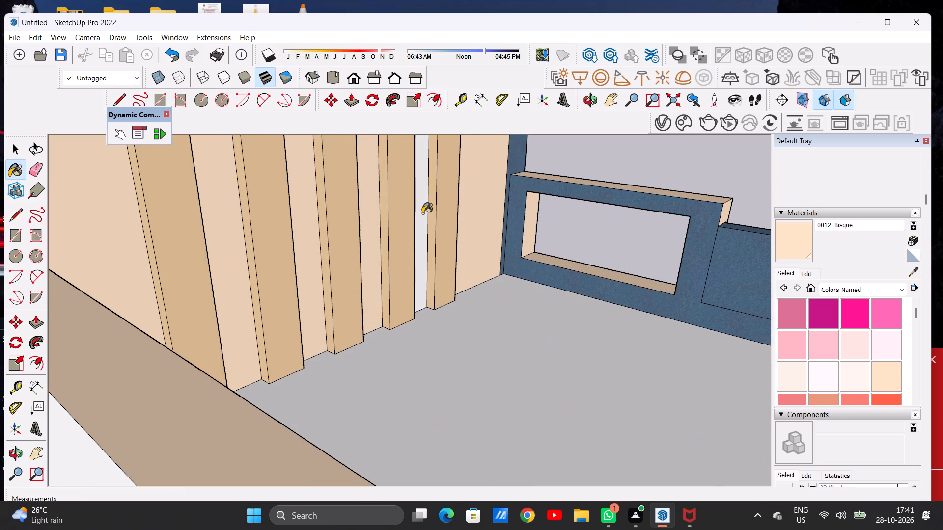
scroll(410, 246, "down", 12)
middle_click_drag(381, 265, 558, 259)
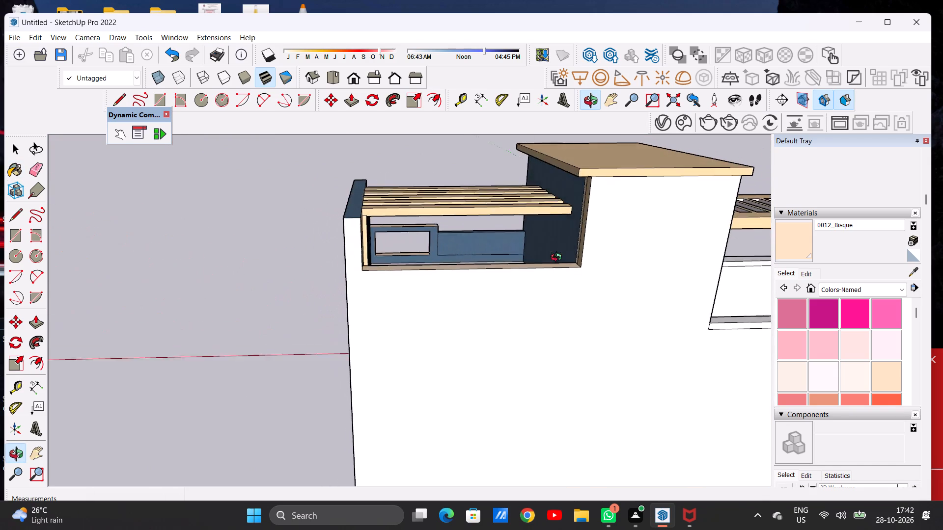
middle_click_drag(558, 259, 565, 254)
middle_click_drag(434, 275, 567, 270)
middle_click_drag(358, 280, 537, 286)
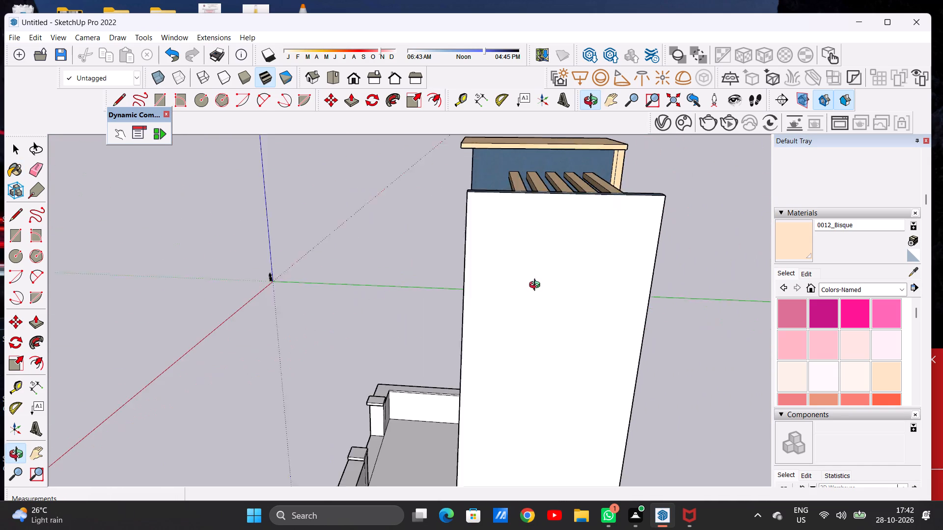
Paint the front face of the top-floor balcony slab, in the blue-walled bay, with 0012_Bisque.
middle_click_drag(537, 286, 536, 285)
middle_click_drag(415, 282, 564, 265)
scroll(449, 267, "down", 15)
middle_click_drag(395, 287, 475, 279)
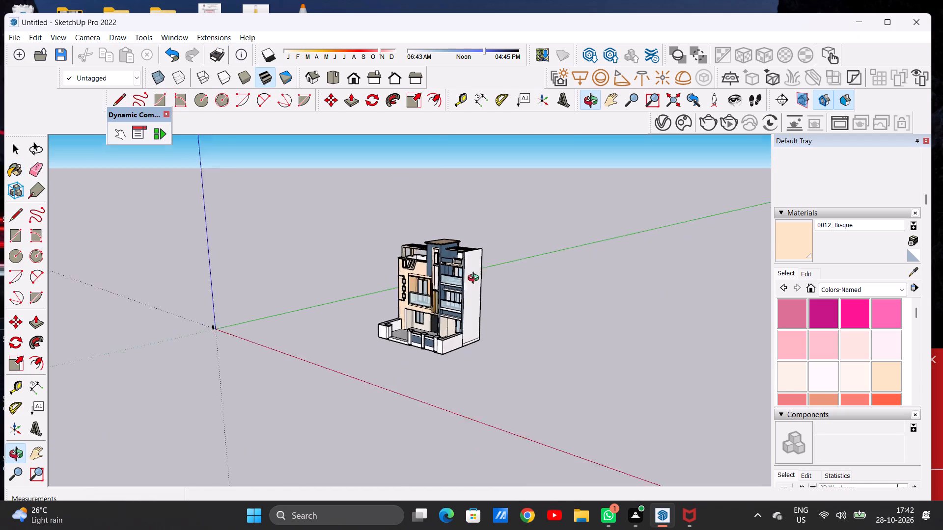
middle_click_drag(475, 279, 587, 263)
scroll(439, 276, "up", 13)
scroll(481, 229, "up", 1)
scroll(481, 229, "down", 1)
scroll(481, 229, "up", 5)
middle_click_drag(513, 229, 647, 222)
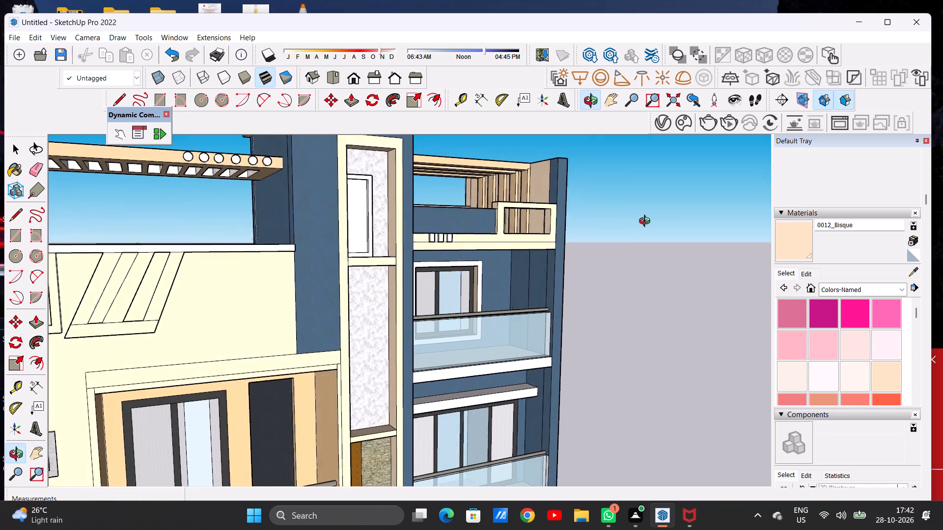
middle_click_drag(647, 222, 650, 224)
scroll(422, 248, "down", 12)
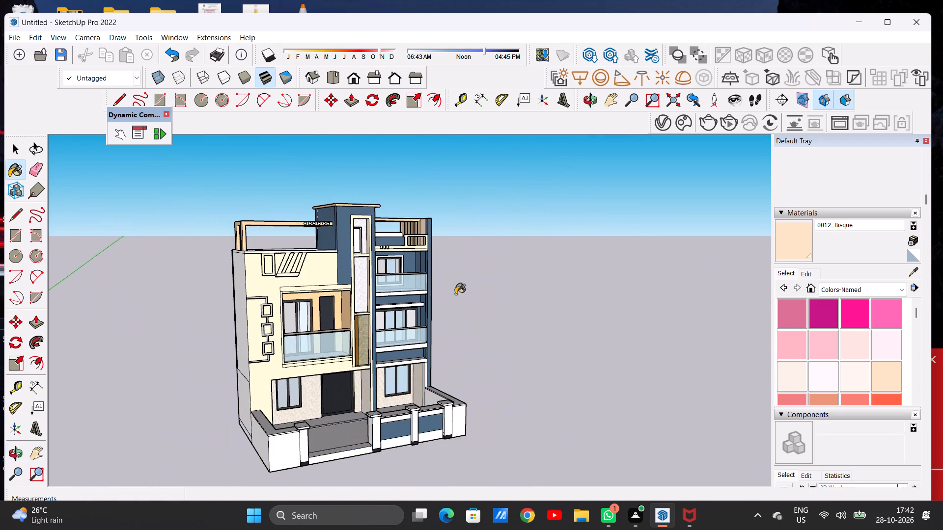
middle_click_drag(455, 294, 341, 290)
scroll(429, 315, "up", 3)
scroll(429, 316, "down", 1)
scroll(429, 316, "up", 3)
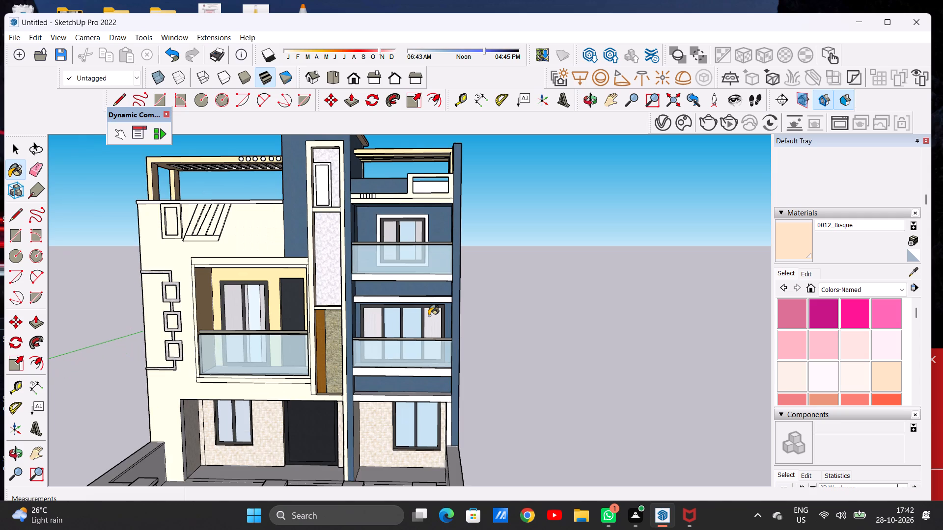
scroll(427, 312, "up", 8)
scroll(446, 220, "up", 8)
left_click(435, 251)
scroll(468, 229, "down", 3)
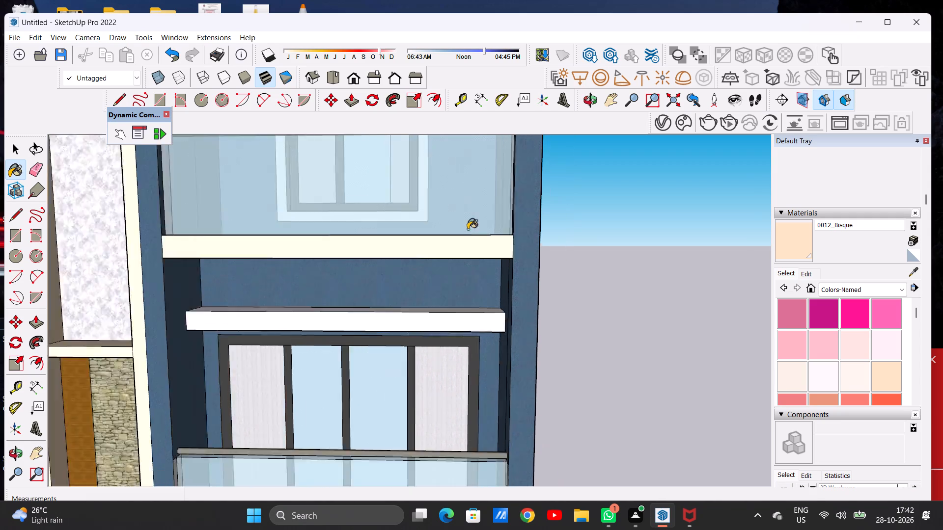
Paint the narrow top strip of the top-floor balcony slab, outside the glass railing, with 0012_Bisque.
scroll(468, 229, "down", 5)
middle_click_drag(438, 232, 380, 375)
scroll(415, 303, "up", 8)
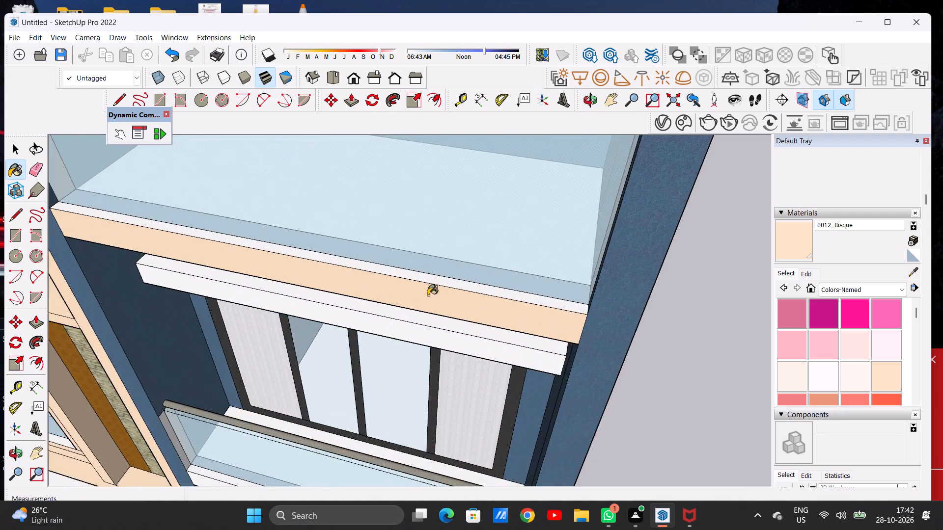
scroll(428, 295, "up", 6)
scroll(441, 288, "down", 1)
left_click(445, 282)
scroll(469, 265, "down", 19)
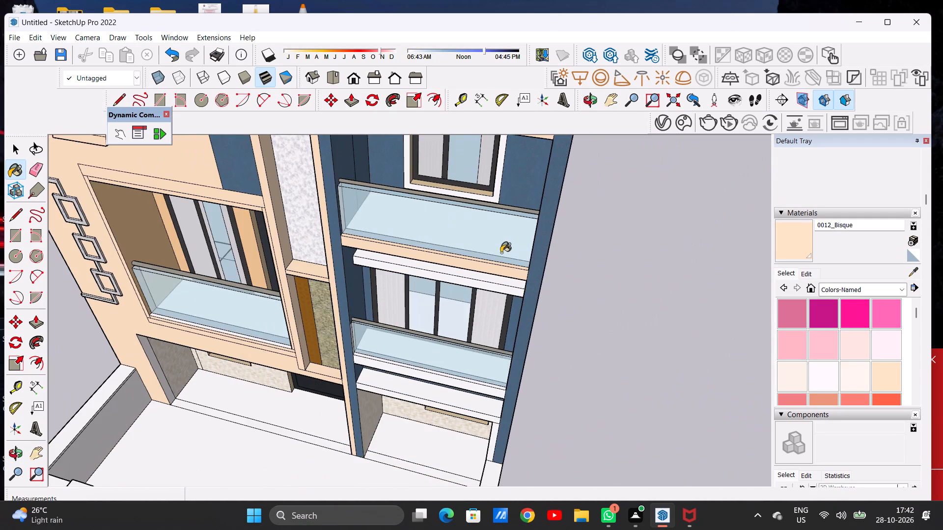
Paint the front and top faces of the sunshade over the four-panel window in the blue bay with 0012_Bisque.
middle_click_drag(473, 330, 432, 255)
scroll(464, 251, "up", 13)
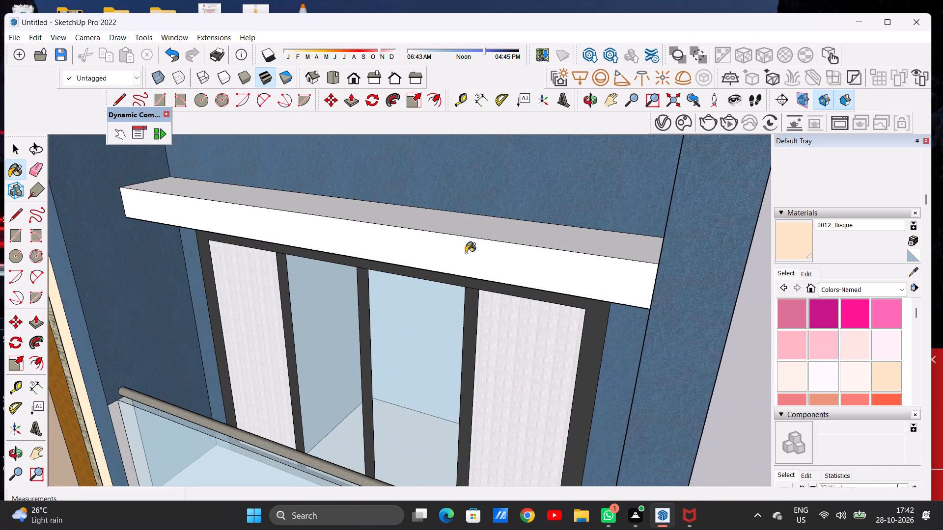
left_click(466, 253)
left_click(471, 225)
scroll(496, 242, "down", 6)
Paint the underside of the top-floor balcony slab in the blue bay with 0012_Bisque.
middle_click_drag(411, 268, 418, 260)
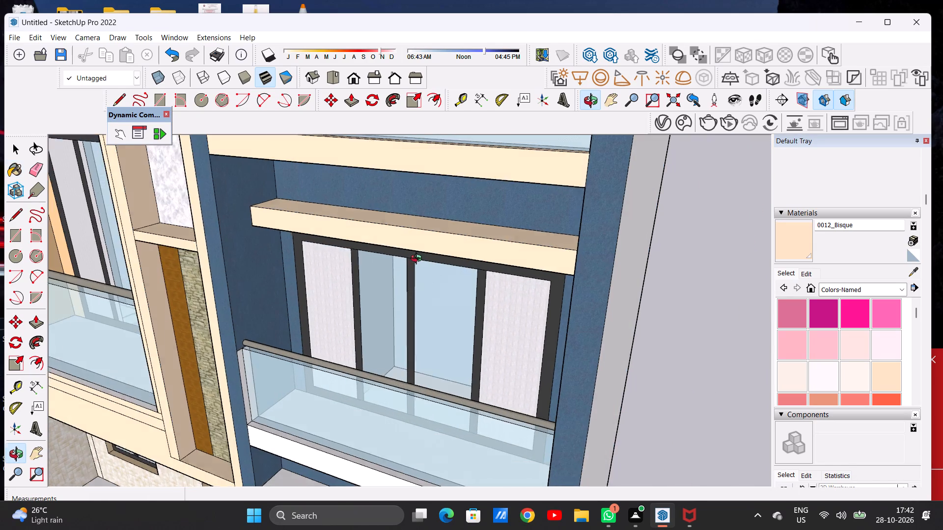
middle_click_drag(418, 260, 453, 214)
scroll(465, 237, "up", 6)
middle_click_drag(470, 307, 470, 244)
scroll(451, 309, "down", 13)
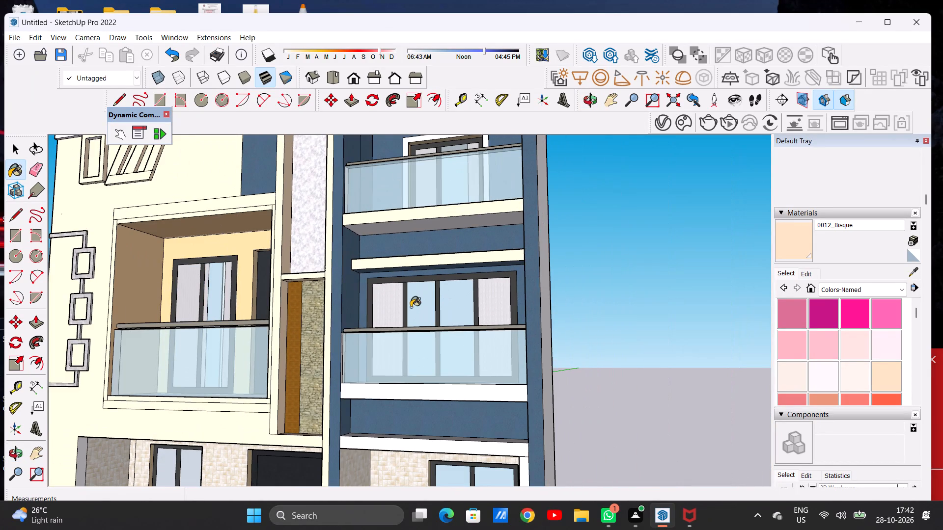
scroll(433, 238, "up", 8)
scroll(441, 206, "down", 1)
scroll(441, 206, "up", 4)
scroll(441, 206, "down", 1)
scroll(441, 206, "up", 2)
left_click(441, 206)
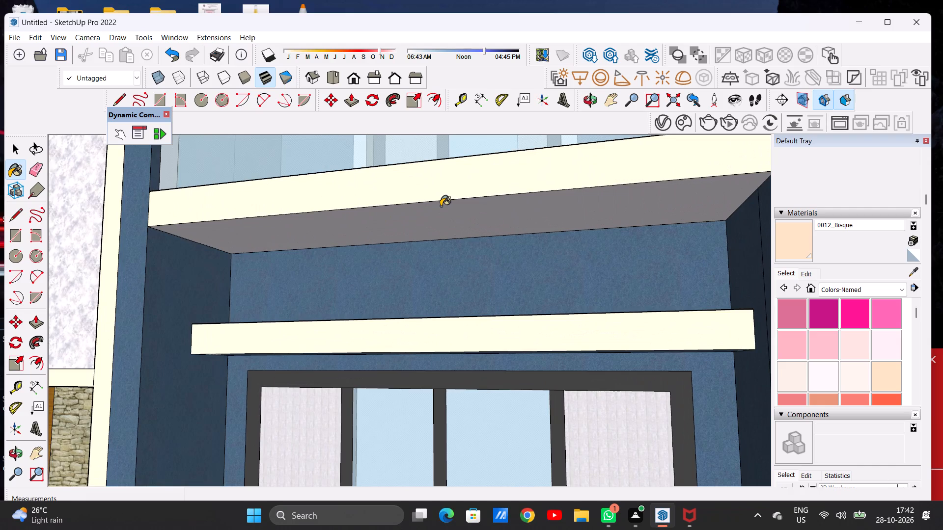
scroll(441, 257, "down", 12)
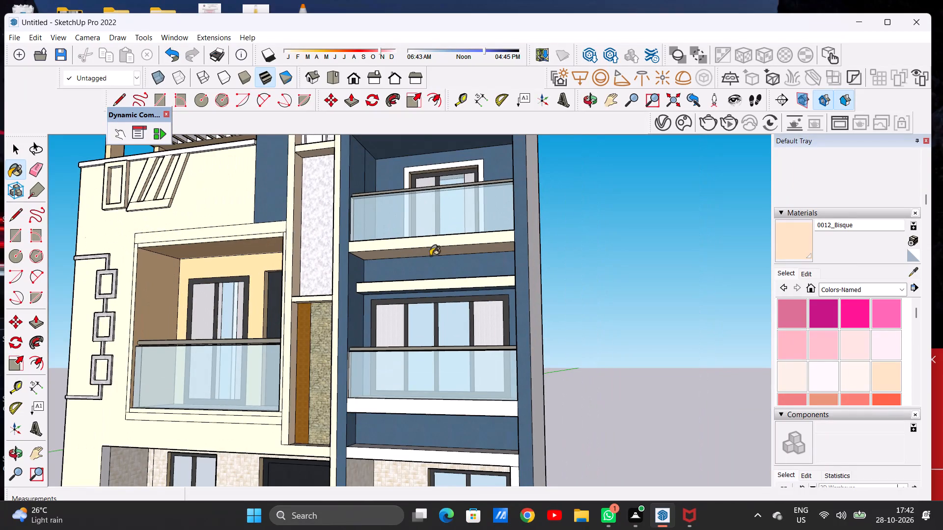
Paint the front face of the lower balcony slab, below the four-panel window, with 0012_Bisque.
scroll(443, 249, "down", 14)
scroll(437, 316, "up", 2)
scroll(437, 318, "down", 1)
scroll(437, 318, "up", 4)
scroll(442, 266, "up", 9)
middle_click_drag(499, 266, 430, 370)
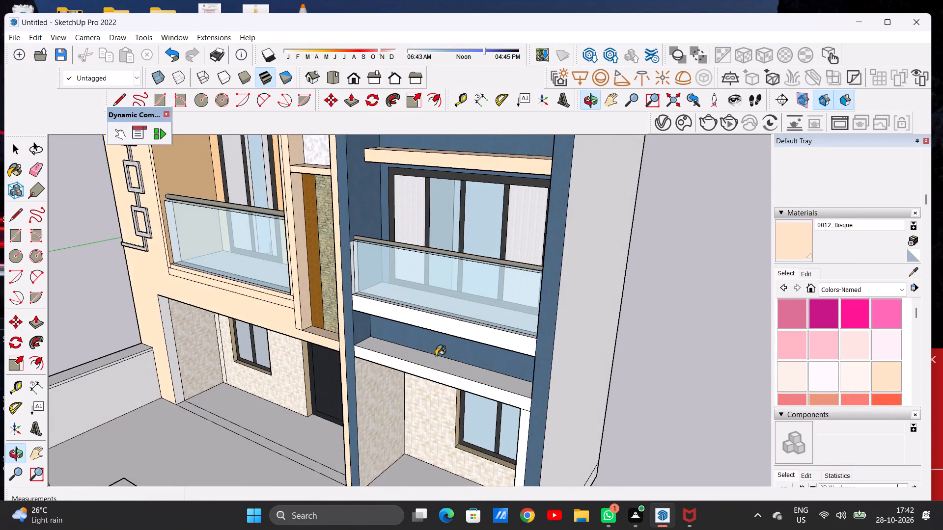
scroll(457, 346, "up", 15)
left_click(489, 314)
scroll(477, 298, "down", 4)
Paint the narrow top strip of the lower balcony slab, outside its glass railing, with 0012_Bisque.
scroll(477, 298, "up", 1)
scroll(477, 298, "down", 3)
middle_click_drag(472, 295, 457, 402)
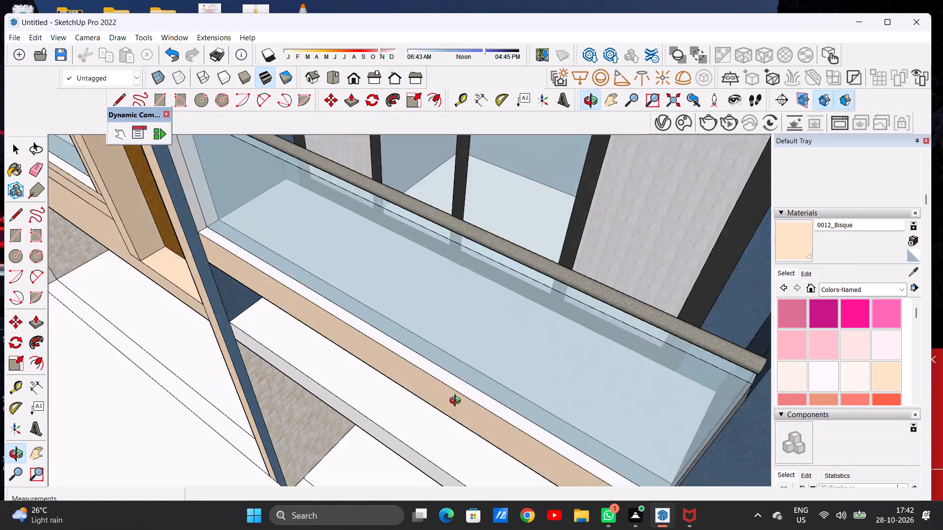
middle_click_drag(457, 402, 454, 413)
scroll(445, 385, "up", 3)
left_click(438, 397)
scroll(533, 376, "down", 12)
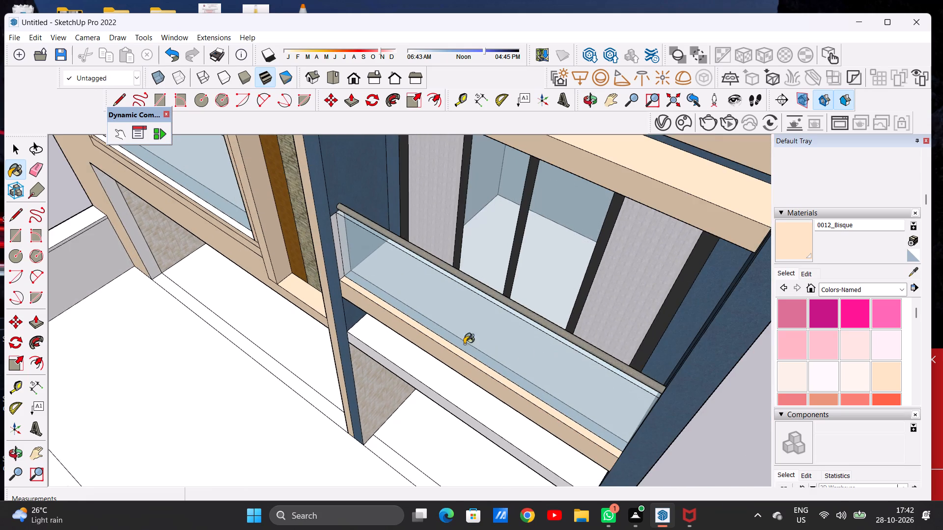
Paint the upright end strip between the lower balcony's glass and the column beside the stone-clad tower with 0012_Bisque.
scroll(370, 281, "up", 3)
scroll(360, 279, "down", 1)
scroll(356, 279, "up", 7)
left_click(327, 260)
scroll(328, 316, "down", 9)
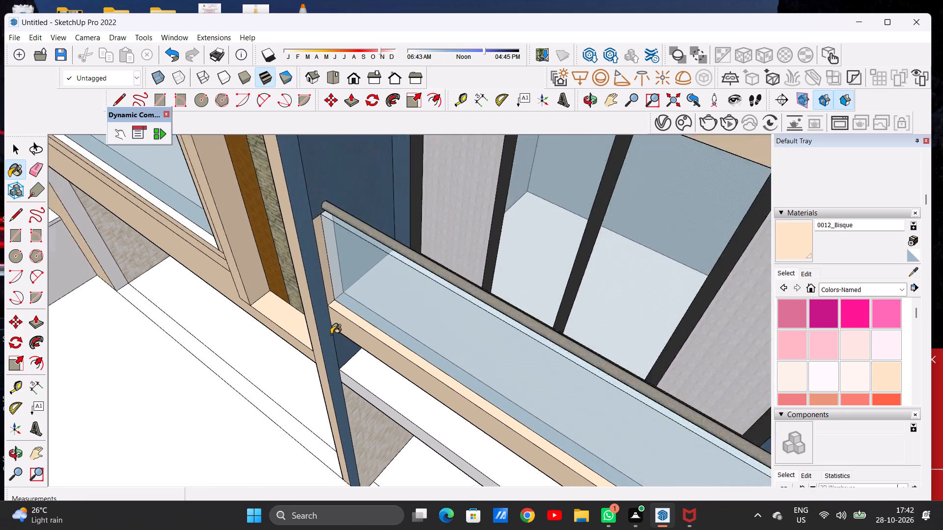
Paint the matching upright end strip at the outer side-wall end of the lower balcony's glass railing with 0012_Bisque.
scroll(331, 334, "down", 8)
scroll(337, 339, "up", 1)
scroll(337, 339, "down", 4)
middle_click_drag(320, 360, 631, 291)
scroll(495, 330, "up", 6)
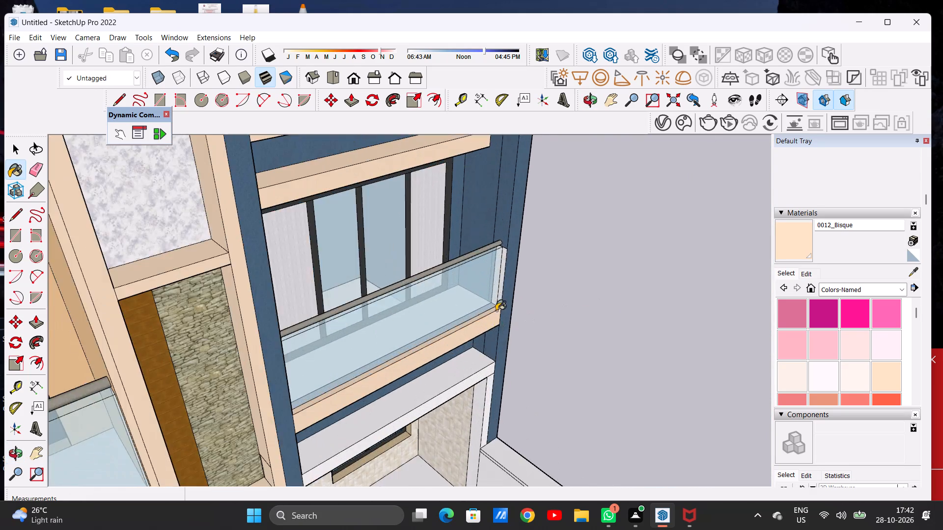
scroll(496, 311, "up", 11)
scroll(500, 303, "down", 1)
scroll(500, 303, "up", 1)
left_click(499, 295)
scroll(499, 298, "down", 9)
scroll(434, 321, "down", 3)
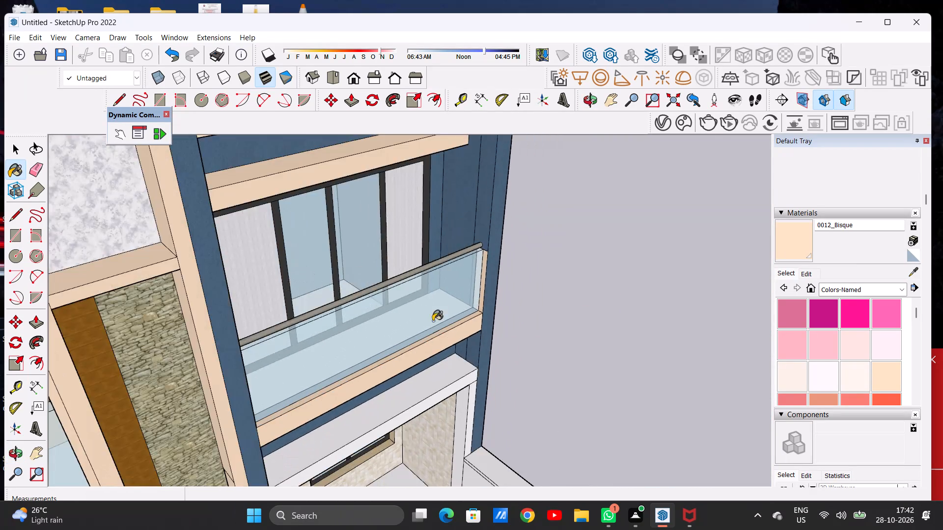
Paint the front faces of the ground-floor porch beam and its end post in the blue bay with 0012_Bisque.
scroll(433, 321, "down", 13)
middle_click_drag(471, 345, 358, 251)
scroll(455, 273, "down", 5)
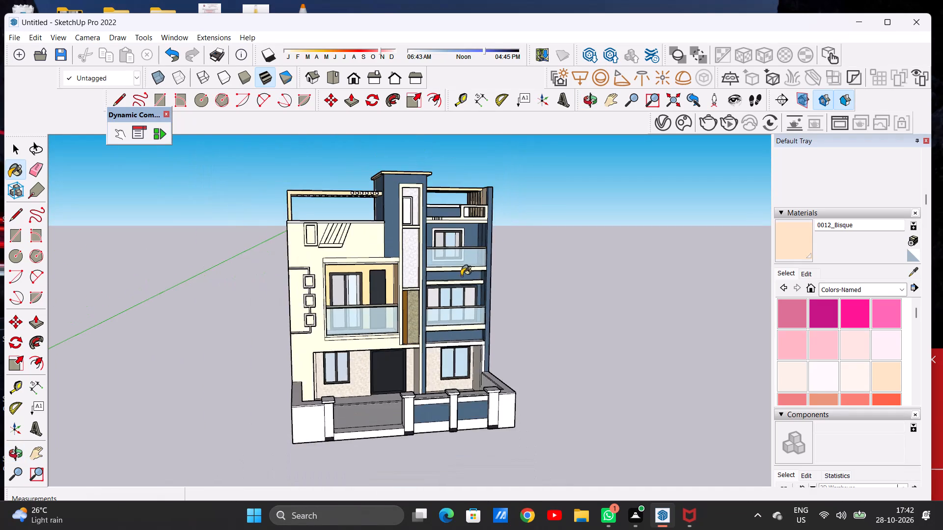
scroll(488, 346, "up", 16)
left_click(500, 273)
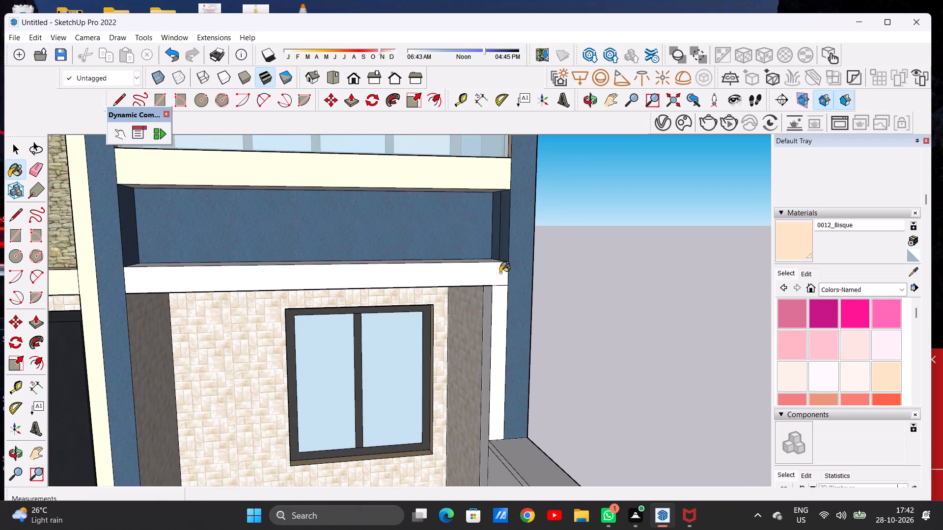
left_click(502, 302)
scroll(505, 293, "down", 6)
Paint the top face of the ground-floor porch beam in the blue bay with 0012_Bisque.
middle_click_drag(469, 321, 386, 229)
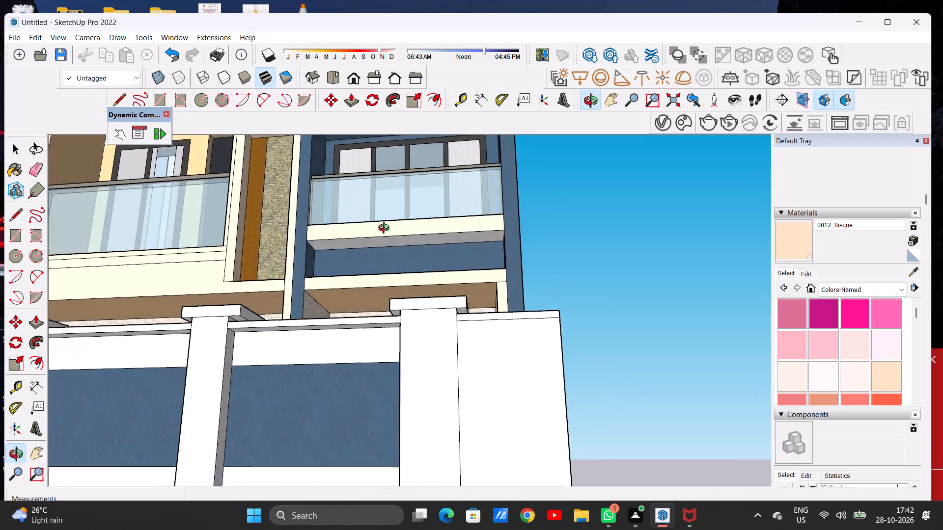
middle_click_drag(386, 229, 361, 440)
scroll(424, 304, "up", 13)
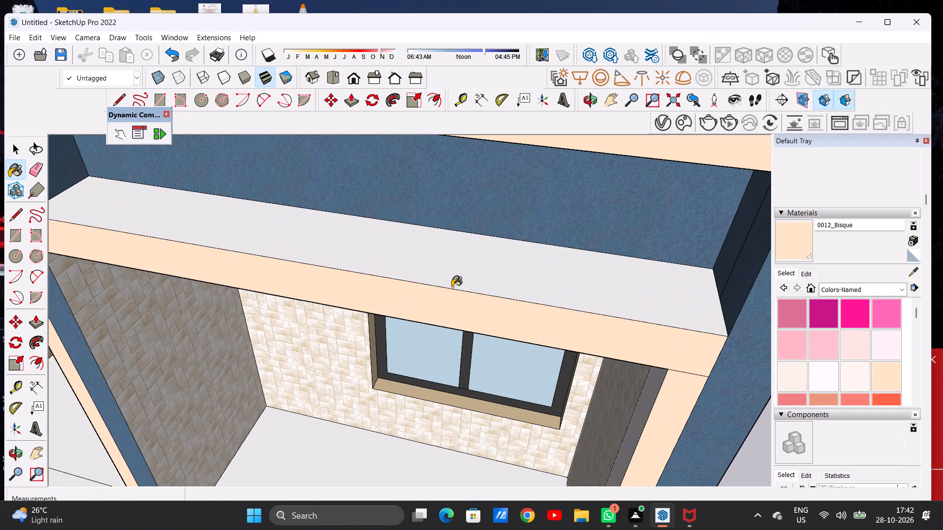
left_click(452, 282)
scroll(595, 264, "down", 11)
Paint the end post's inner face, beside the tiled side wall of the blue bay's porch, with 0012_Bisque.
middle_click_drag(520, 330, 518, 236)
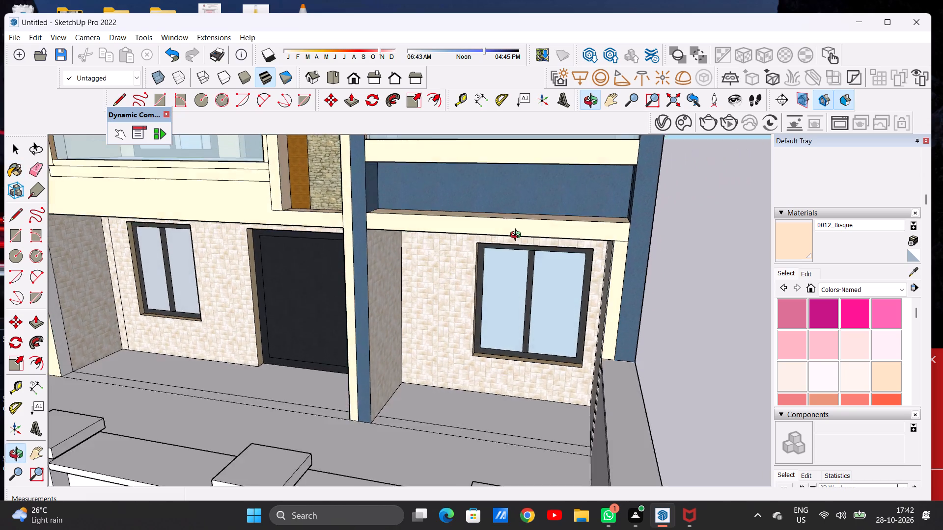
middle_click_drag(518, 236, 518, 228)
middle_click_drag(500, 322, 483, 256)
scroll(475, 240, "up", 7)
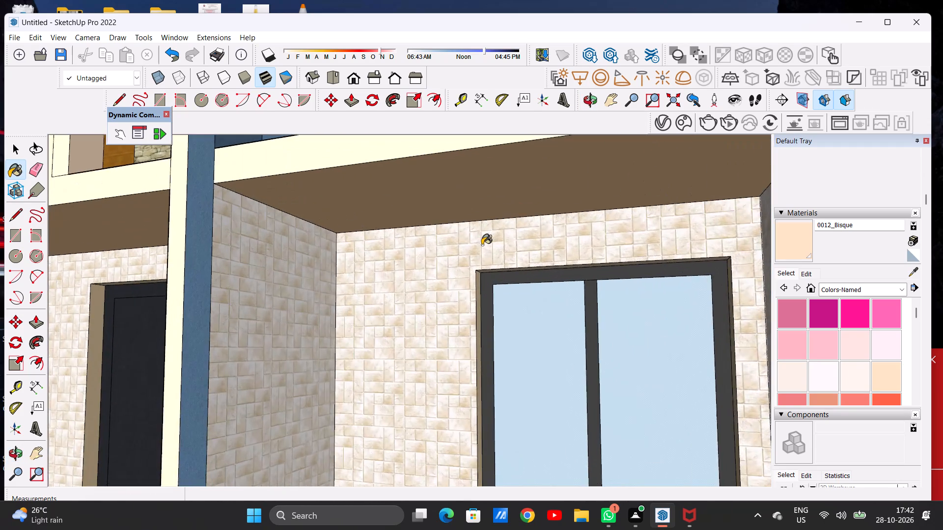
scroll(482, 255, "down", 9)
middle_click_drag(443, 281, 545, 329)
scroll(567, 283, "down", 4)
middle_click_drag(500, 265, 586, 321)
scroll(510, 297, "up", 2)
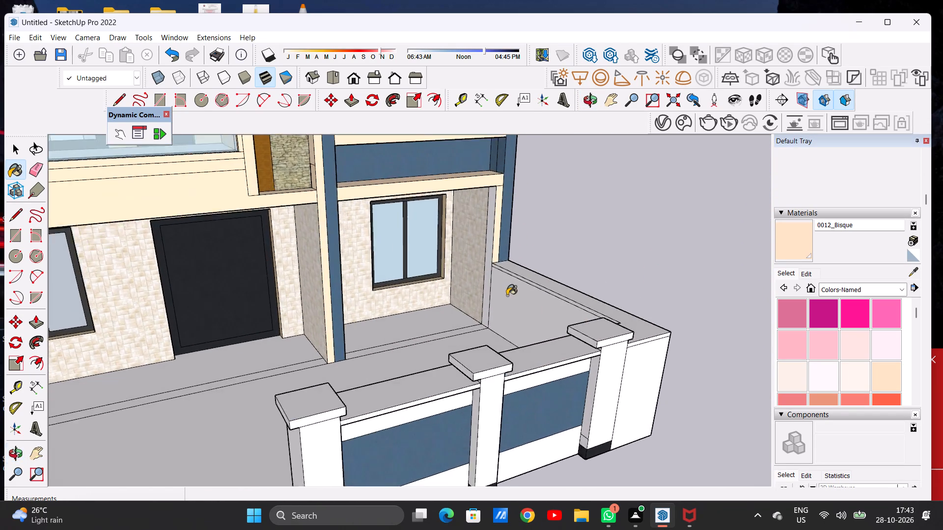
scroll(507, 295, "up", 11)
left_click(478, 283)
scroll(504, 289, "down", 8)
Paint the inner face of the front wall's outer pier, beside the main entrance porch's tiled side wall, with 0012_Bisque.
middle_click_drag(476, 302, 450, 302)
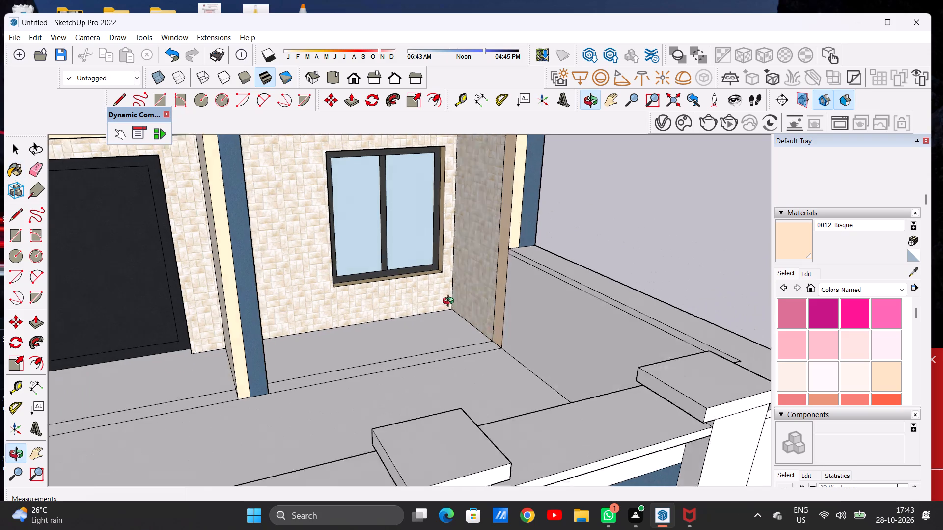
middle_click_drag(450, 302, 396, 328)
scroll(550, 311, "down", 3)
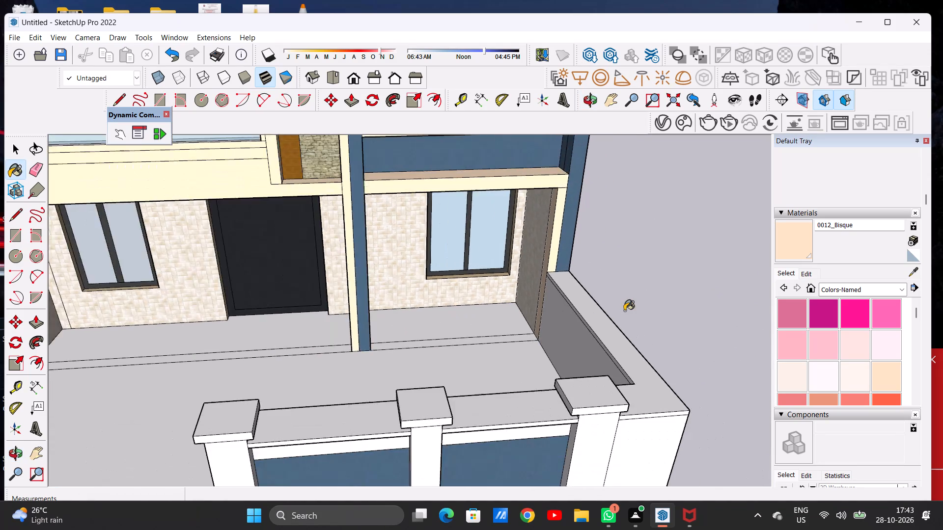
scroll(624, 311, "down", 12)
scroll(384, 297, "up", 5)
middle_click_drag(402, 297, 270, 280)
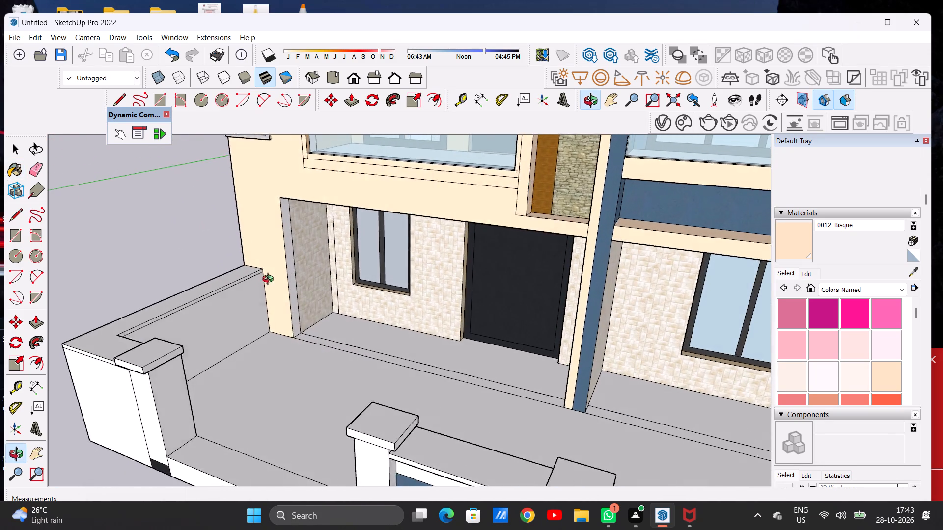
middle_click_drag(270, 280, 266, 288)
scroll(294, 267, "up", 4)
scroll(297, 267, "down", 1)
scroll(297, 267, "up", 1)
scroll(297, 267, "down", 1)
scroll(297, 267, "up", 6)
left_click(295, 273)
scroll(330, 309, "down", 19)
Paint the front and top faces of the parapet coping above the slanted wall ornament with 0012_Bisque.
middle_click(374, 335)
middle_click_drag(376, 331, 413, 309)
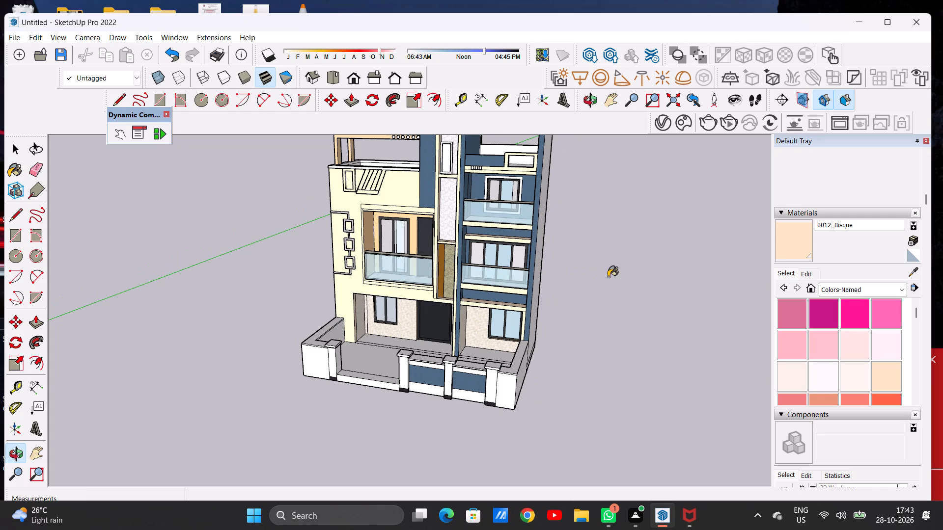
middle_click_drag(361, 322, 437, 293)
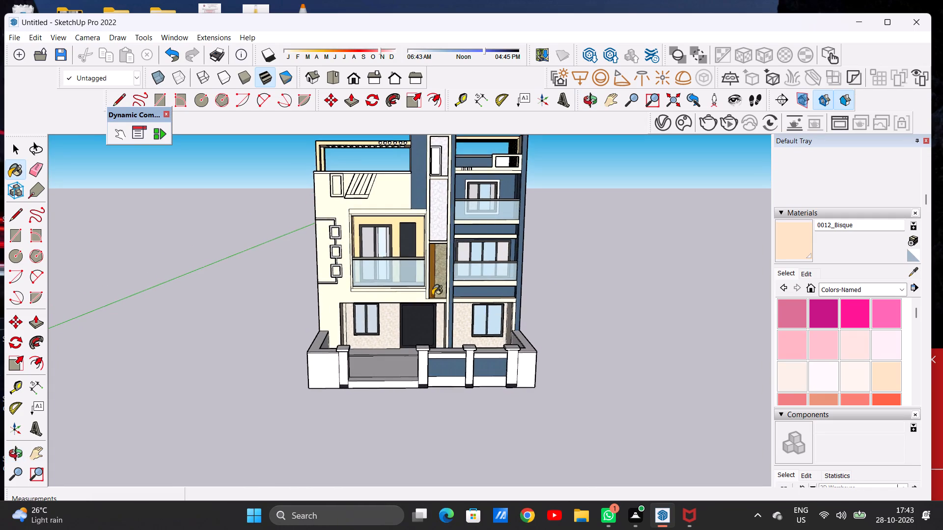
scroll(419, 314, "down", 13)
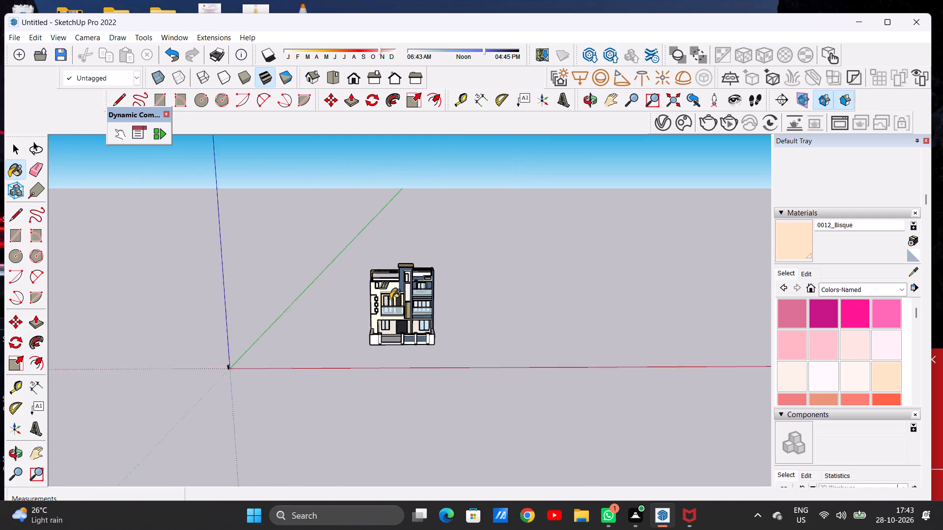
scroll(390, 299, "down", 2)
scroll(388, 312, "up", 16)
scroll(391, 237, "up", 10)
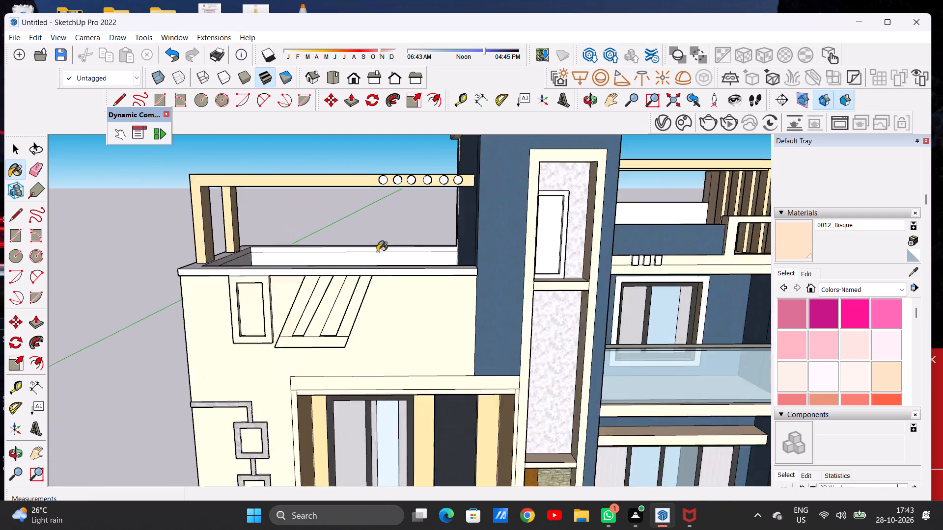
scroll(377, 252, "up", 1)
middle_click_drag(354, 252, 323, 306)
scroll(341, 302, "up", 15)
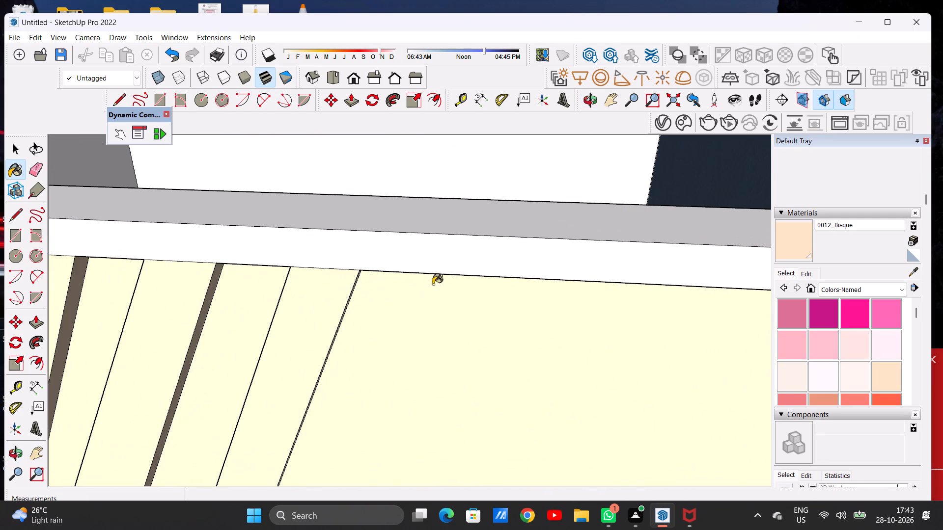
left_click(444, 260)
left_click(448, 230)
scroll(465, 265, "down", 12)
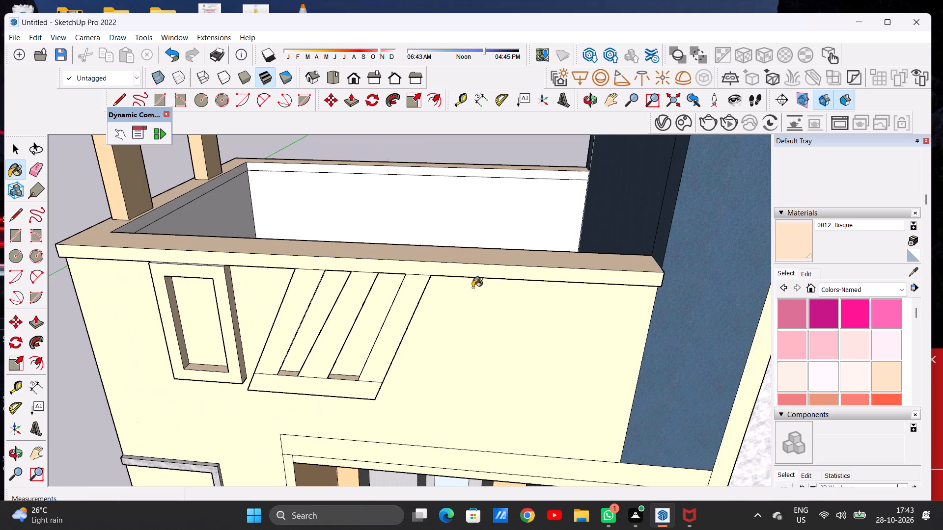
Paint the inner faces of the roof terrace's side and rear parapets, including their coping edges, with 0012_Bisque above the slanted wall ornament.
scroll(178, 214, "up", 9)
scroll(155, 229, "down", 2)
scroll(153, 232, "up", 1)
left_click(153, 232)
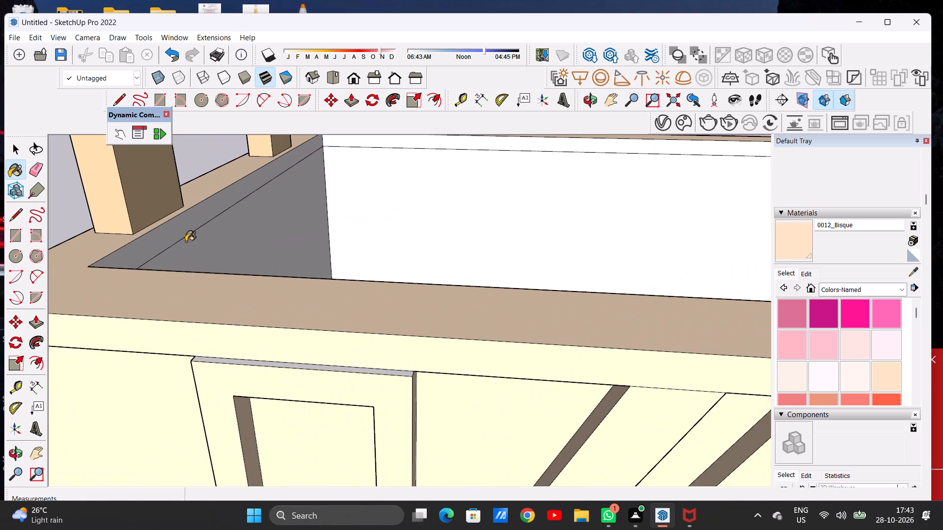
left_click(199, 246)
left_click(424, 191)
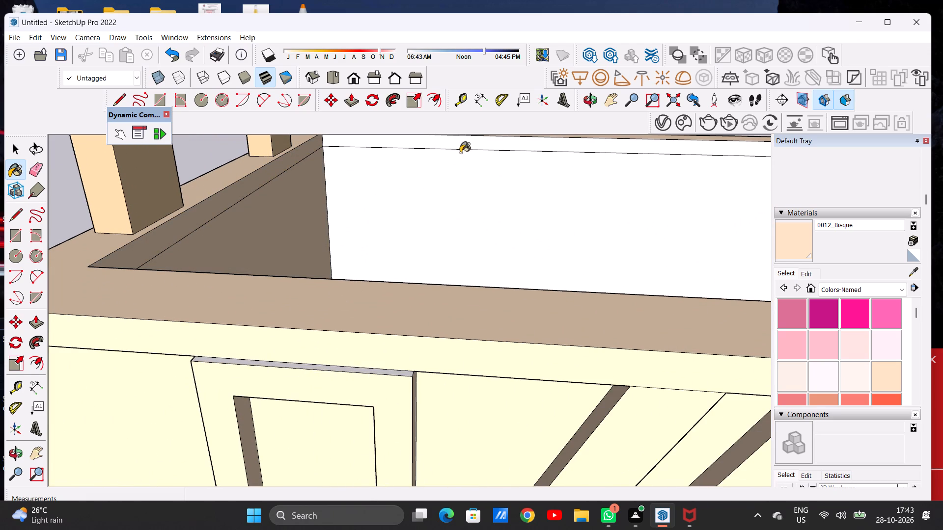
left_click(464, 142)
scroll(428, 241, "down", 9)
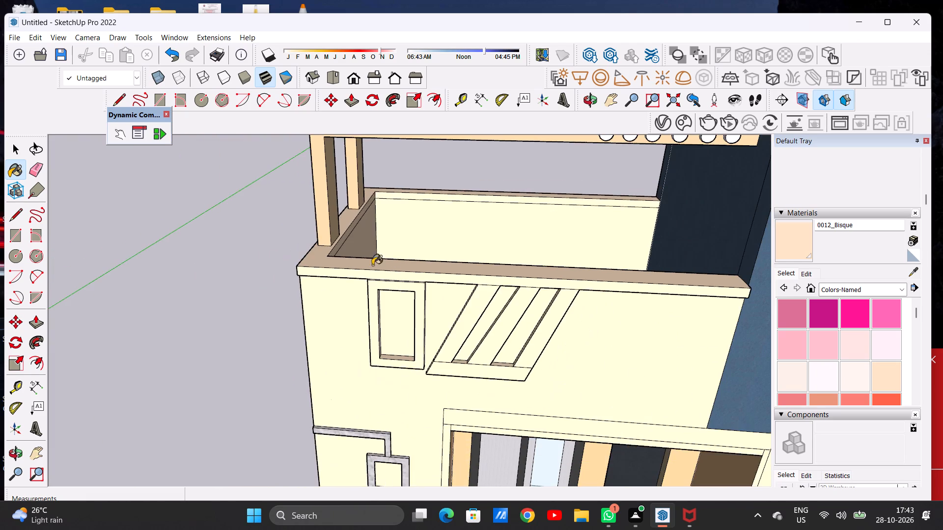
Paint the outer edge faces of the same terrace's side and rear parapet coping, including the small corner piece, with 0012_Bisque.
middle_click_drag(312, 272, 592, 223)
scroll(371, 271, "up", 6)
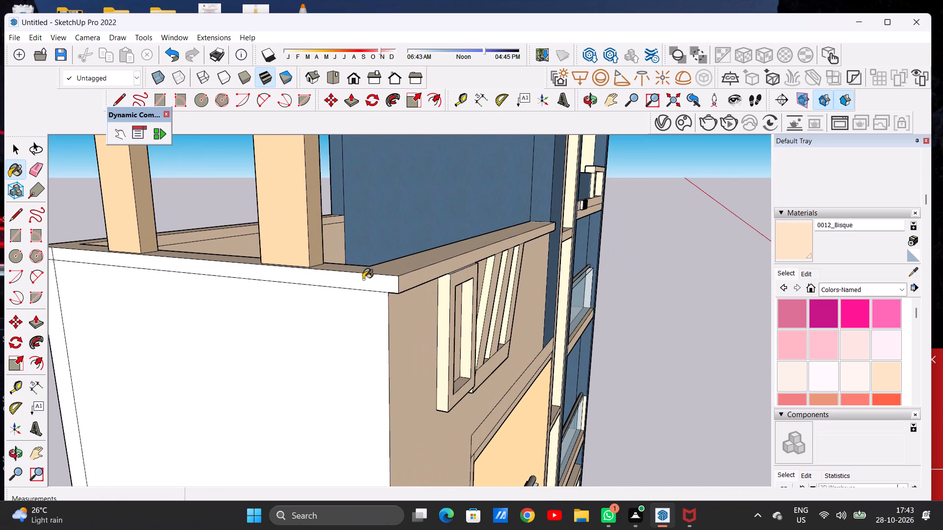
left_click(363, 279)
scroll(441, 268, "down", 14)
middle_click_drag(323, 278, 456, 290)
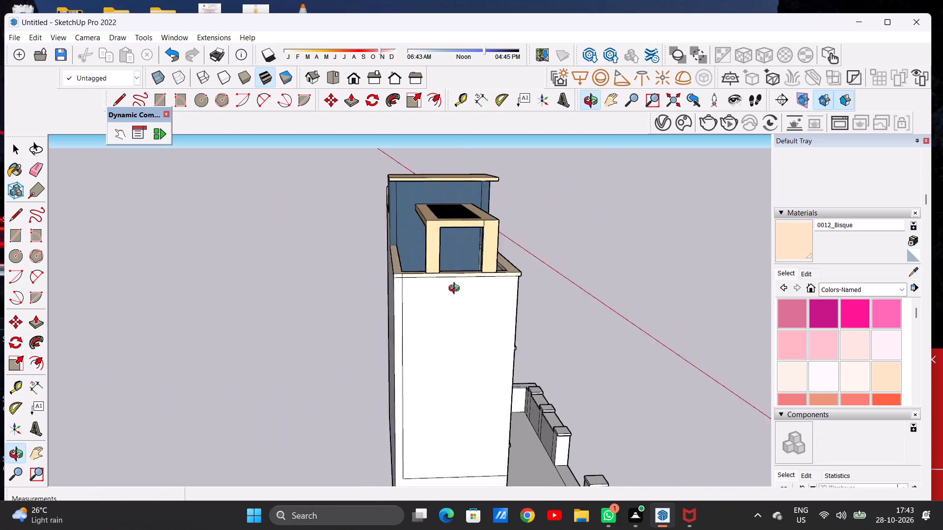
middle_click_drag(456, 290, 523, 290)
middle_click_drag(440, 262, 531, 278)
scroll(527, 287, "up", 12)
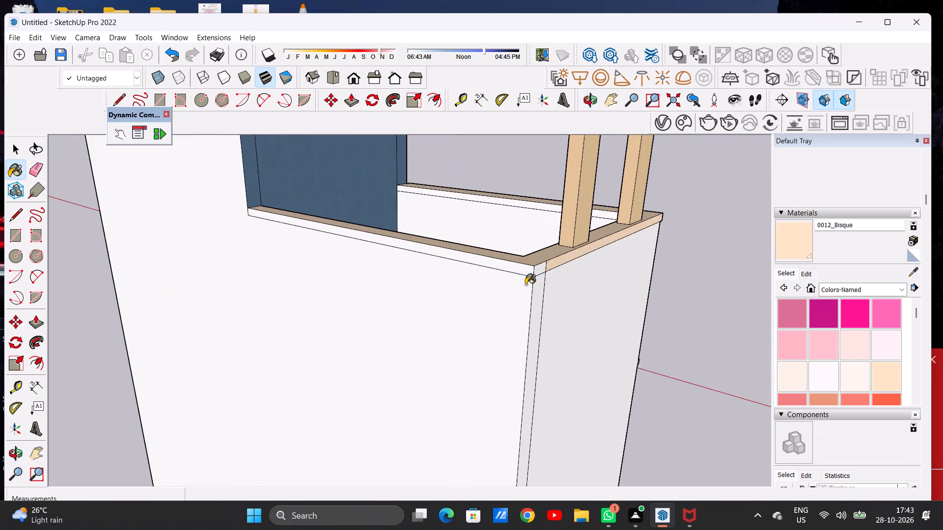
left_click(527, 271)
scroll(535, 271, "up", 10)
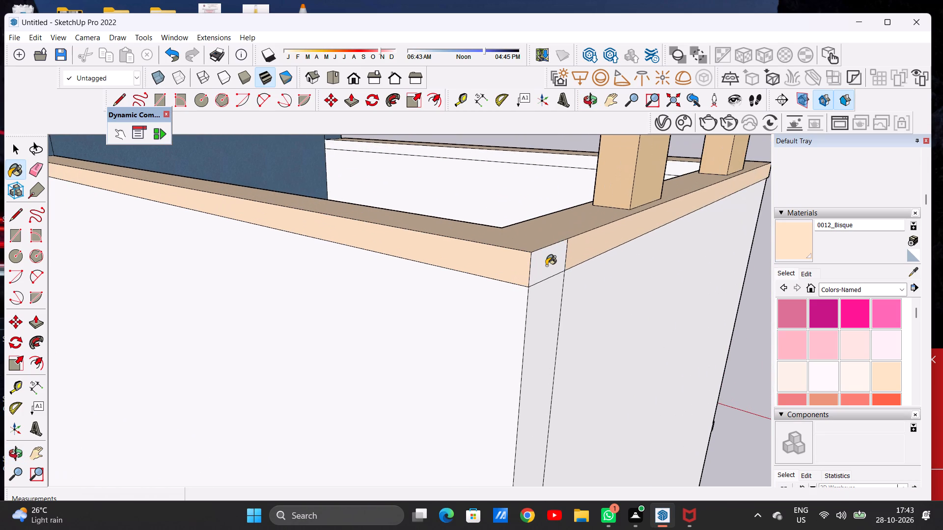
left_click(546, 265)
Paint the inner face of the same terrace's front parapet and the coping edge above it with 0012_Bisque.
scroll(508, 279, "down", 12)
scroll(511, 210, "up", 1)
scroll(511, 210, "down", 1)
scroll(511, 210, "up", 4)
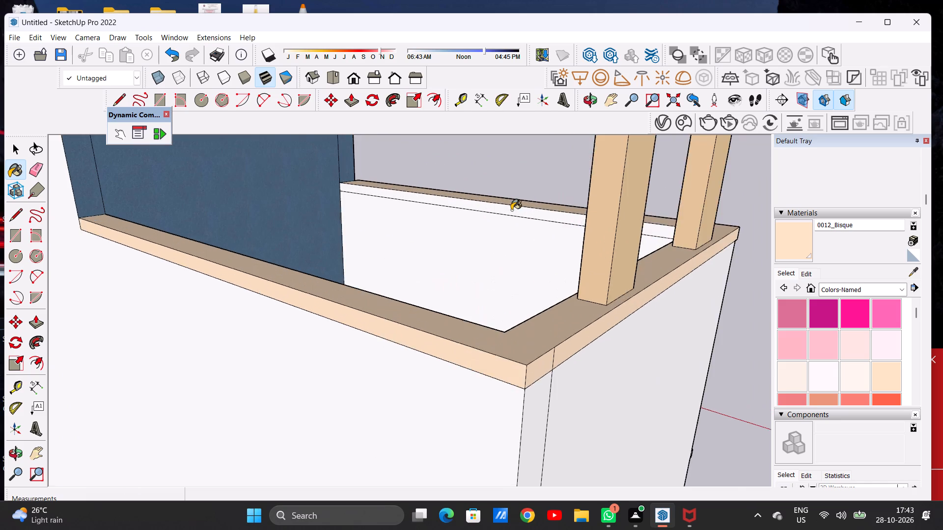
scroll(513, 242, "up", 3)
scroll(515, 249, "down", 1)
scroll(515, 251, "up", 3)
left_click(515, 251)
left_click(573, 190)
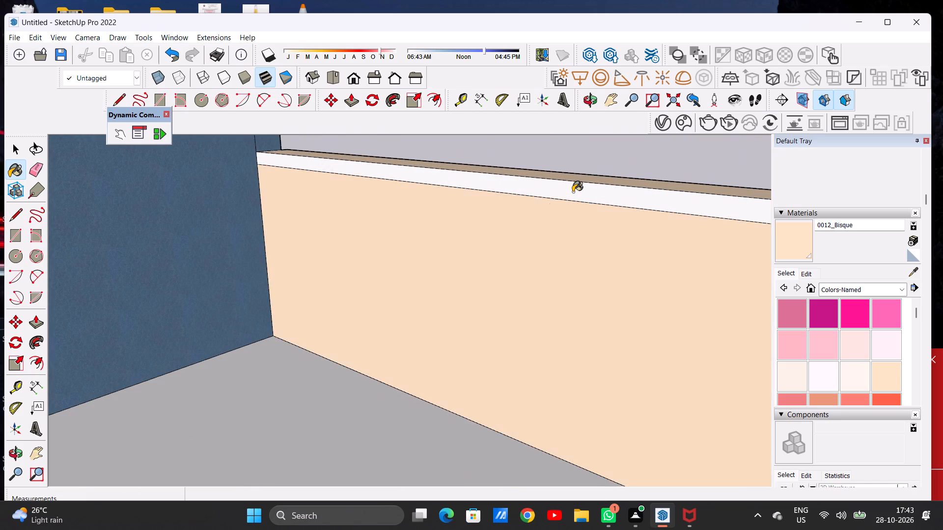
scroll(460, 256, "down", 14)
Paint the inner face of the rear parapet behind the blue bay's roof pergola with 0012_Bisque.
middle_click_drag(506, 265, 194, 266)
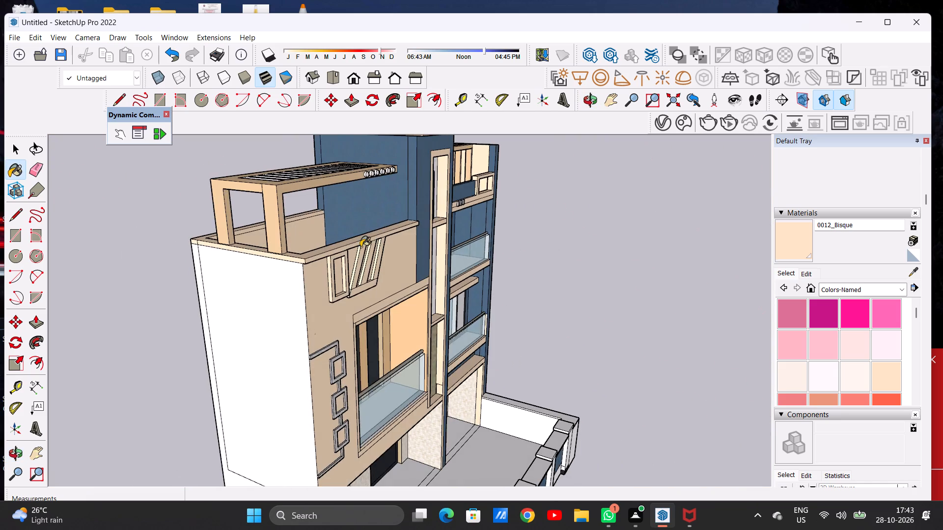
middle_click_drag(417, 231, 112, 232)
scroll(481, 254, "down", 1)
scroll(483, 255, "up", 1)
scroll(485, 255, "down", 3)
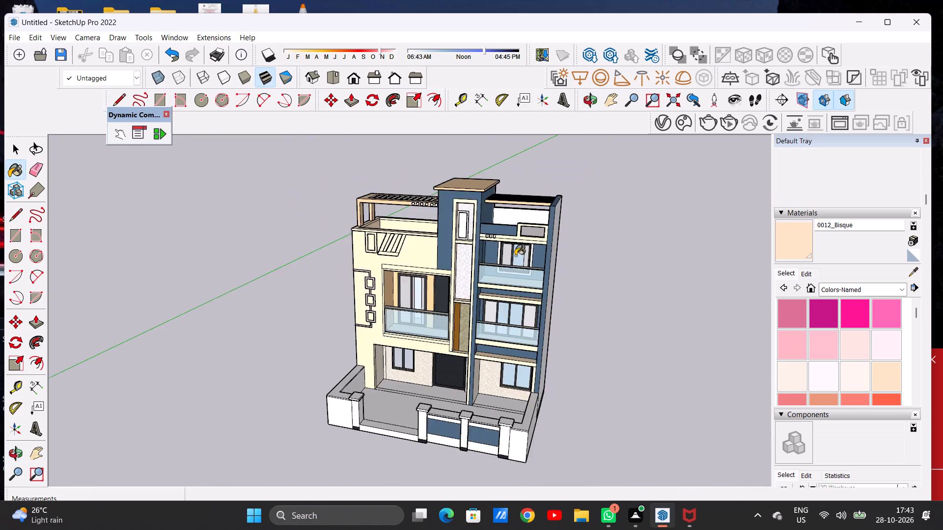
scroll(515, 256, "down", 10)
middle_click_drag(477, 292, 512, 265)
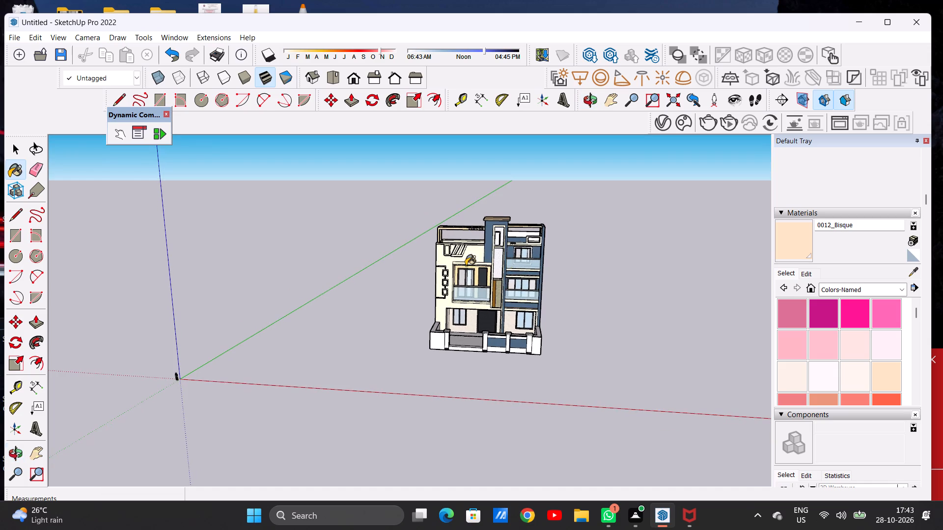
scroll(420, 276, "down", 6)
scroll(501, 249, "up", 20)
scroll(501, 249, "up", 4)
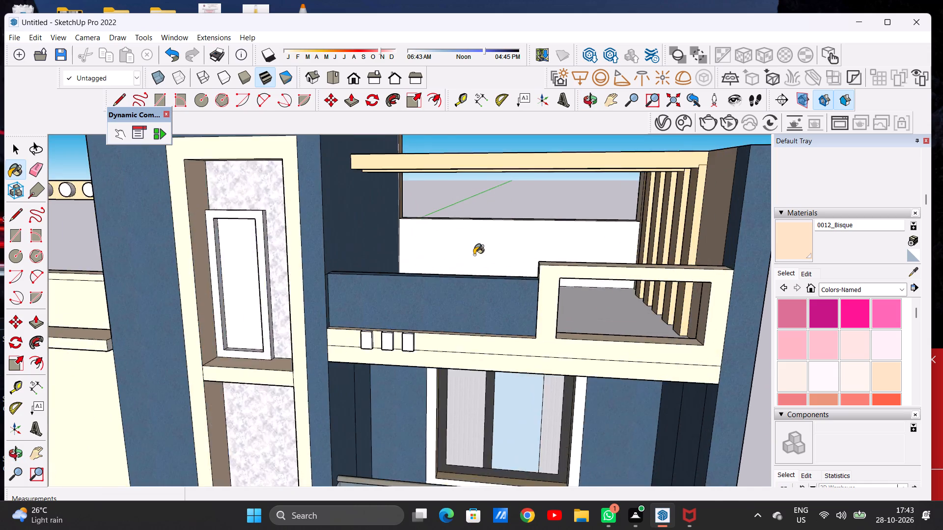
scroll(474, 255, "up", 3)
scroll(474, 255, "down", 1)
scroll(474, 255, "up", 3)
left_click(474, 251)
scroll(454, 252, "down", 8)
Examine the blue bay's roof terrace, the house's outer side and rear walls, and the front boundary wall for unpainted faces; end painting.
middle_click_drag(488, 256, 332, 354)
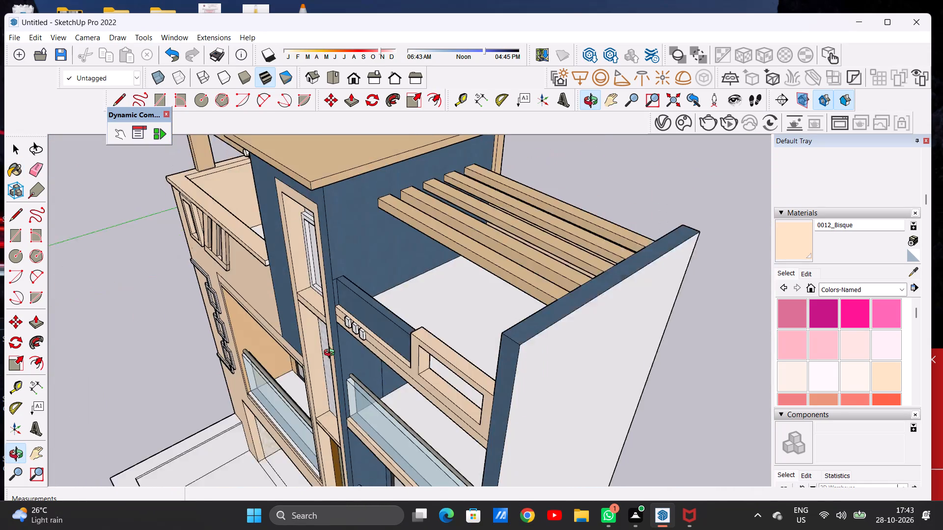
middle_click_drag(332, 354, 356, 292)
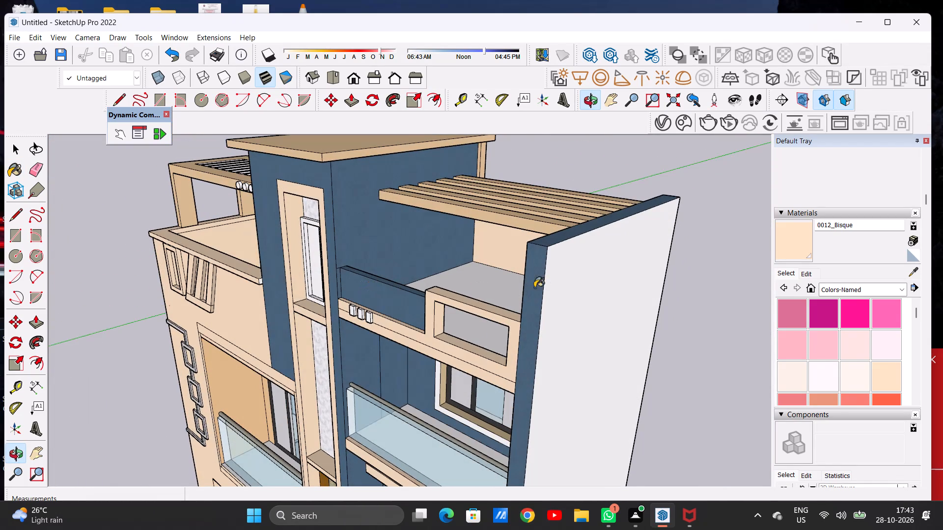
scroll(425, 407, "up", 1)
scroll(425, 407, "down", 1)
scroll(425, 407, "up", 1)
scroll(425, 407, "down", 1)
scroll(425, 407, "up", 1)
middle_click_drag(507, 301, 175, 332)
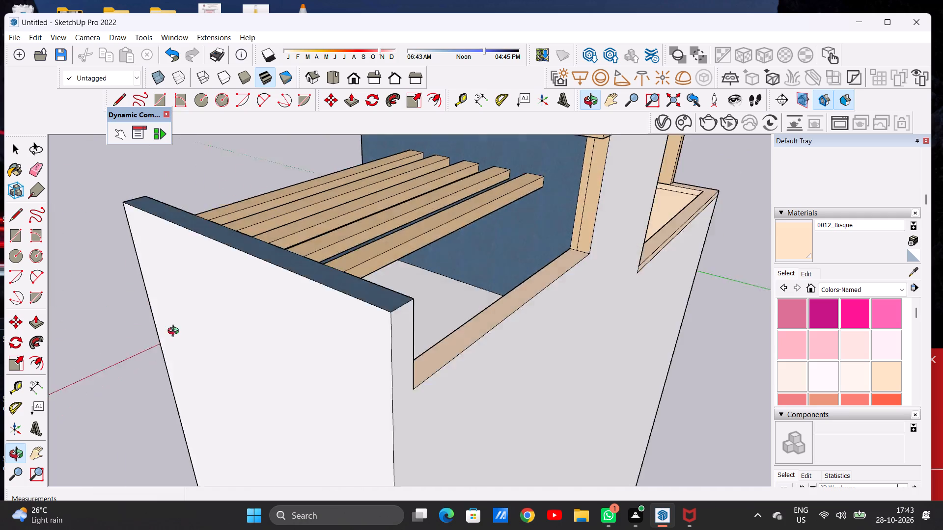
middle_click_drag(175, 332, 614, 249)
scroll(586, 273, "down", 8)
scroll(539, 262, "down", 5)
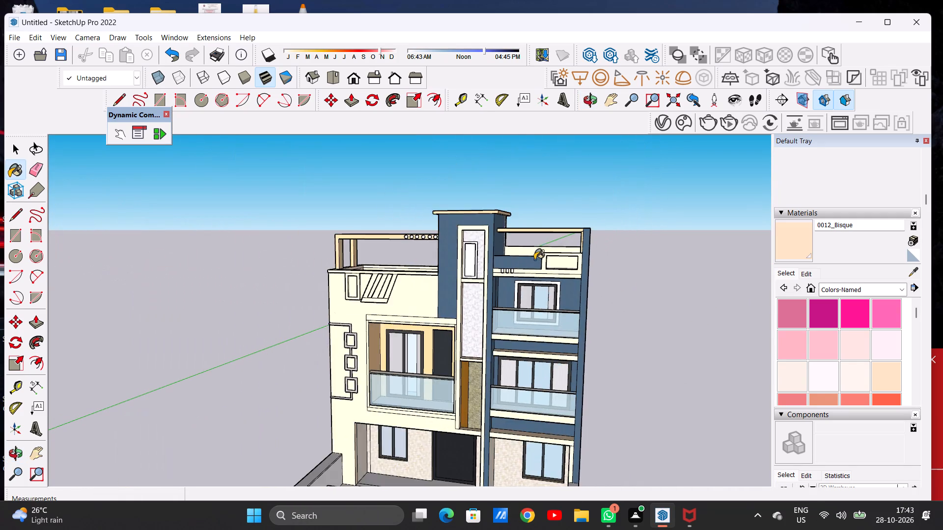
scroll(534, 260, "down", 6)
middle_click_drag(480, 295, 503, 298)
scroll(544, 410, "up", 7)
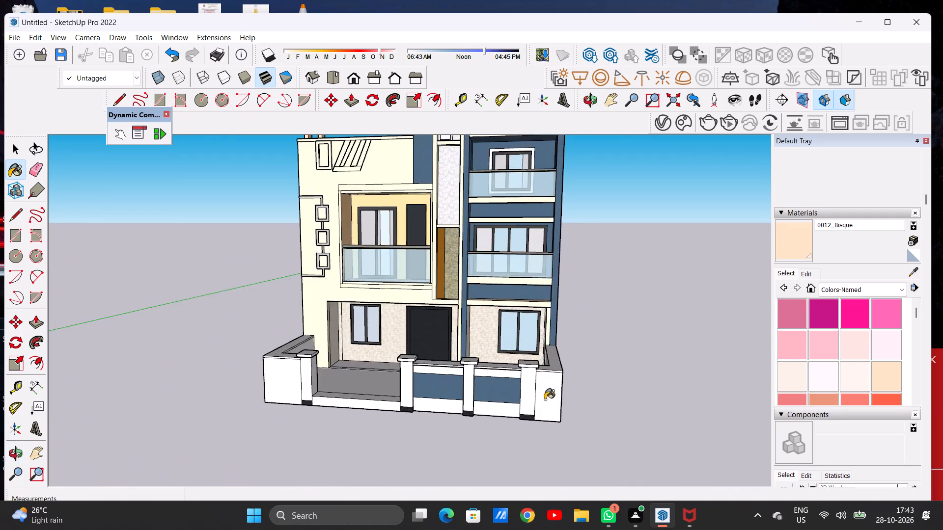
scroll(549, 393, "down", 2)
scroll(549, 392, "up", 7)
key("space")
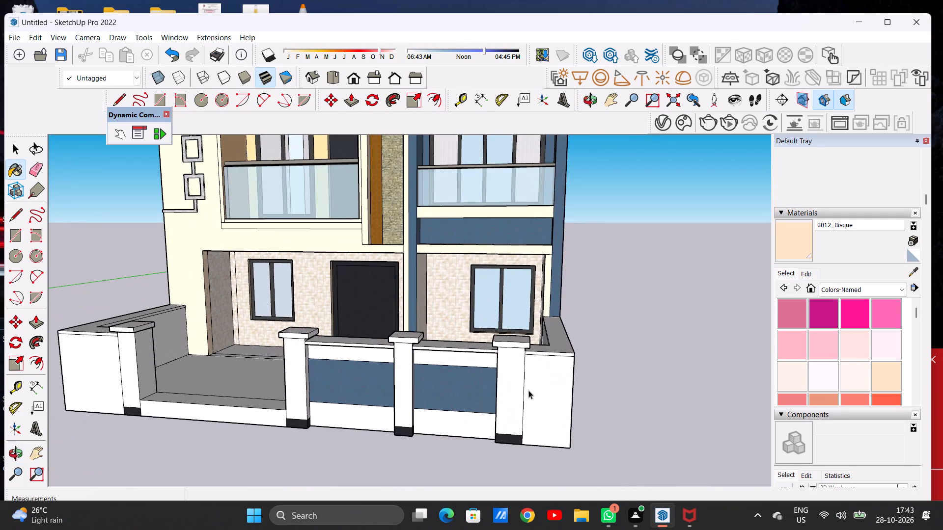
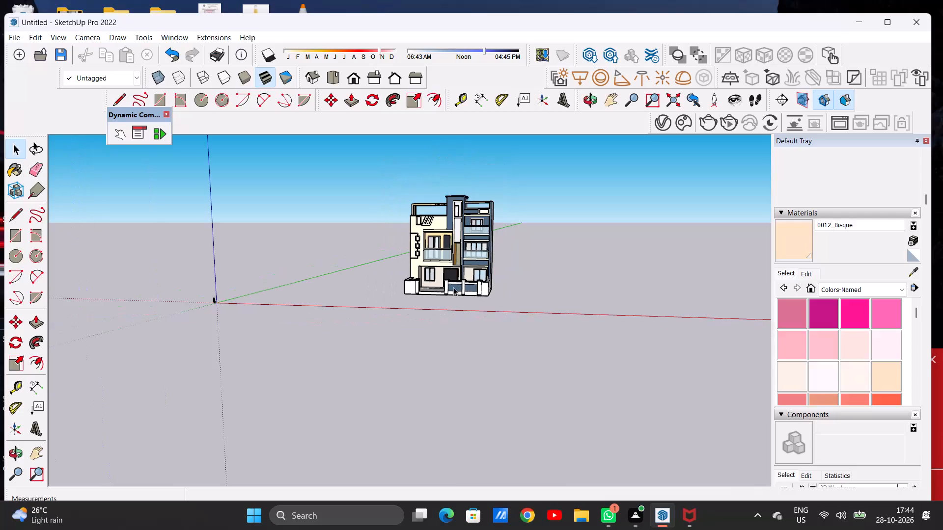
Paint the front faces of the corner boundary pillar and its adjoining wall end with 0012_Bisque.
scroll(456, 193, "up", 14)
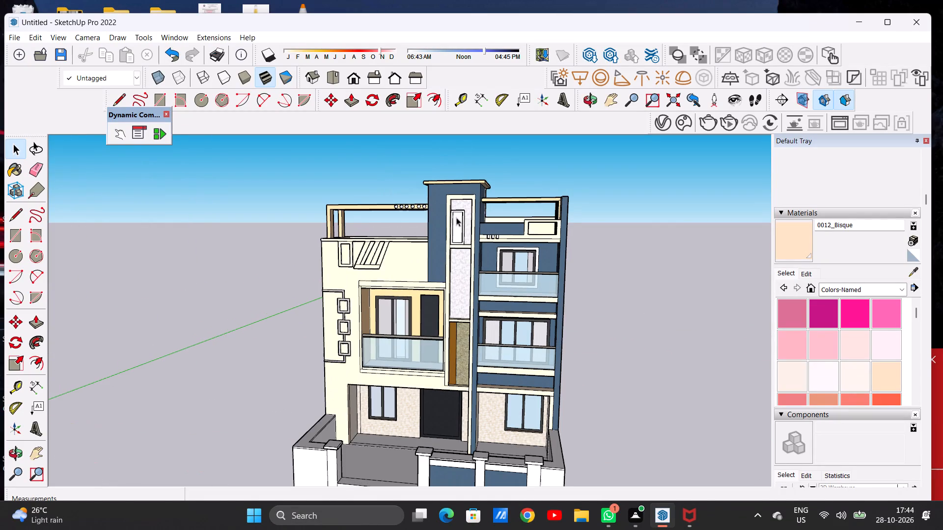
left_click(796, 243)
scroll(565, 207, "down", 6)
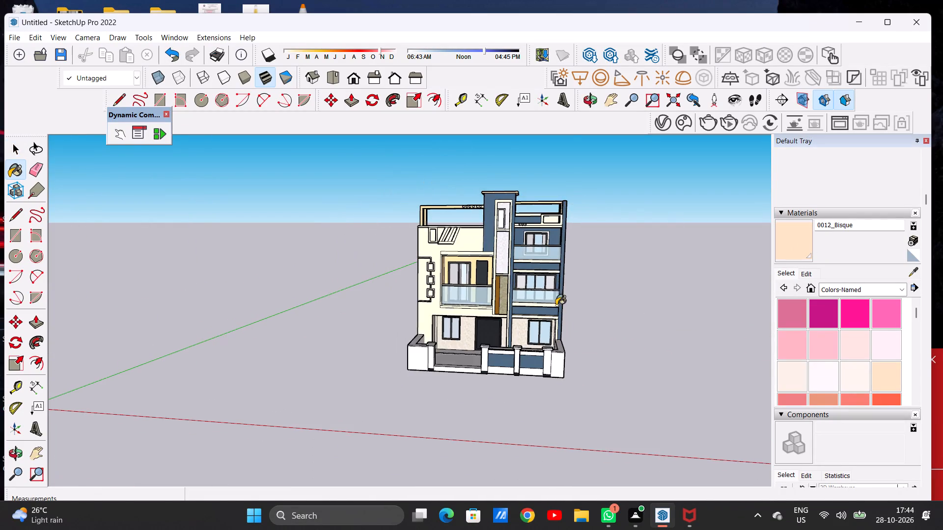
scroll(551, 388, "up", 18)
scroll(540, 332, "down", 1)
scroll(538, 330, "up", 4)
left_click(529, 323)
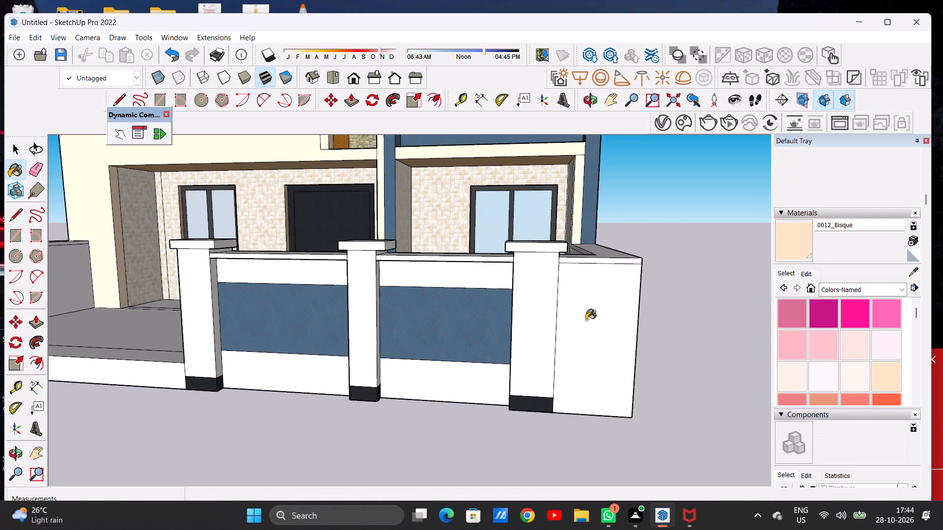
left_click(586, 320)
Paint the side boundary wall's outer face and top surface with 0012_Bisque.
scroll(472, 339, "down", 6)
middle_click_drag(598, 321, 459, 417)
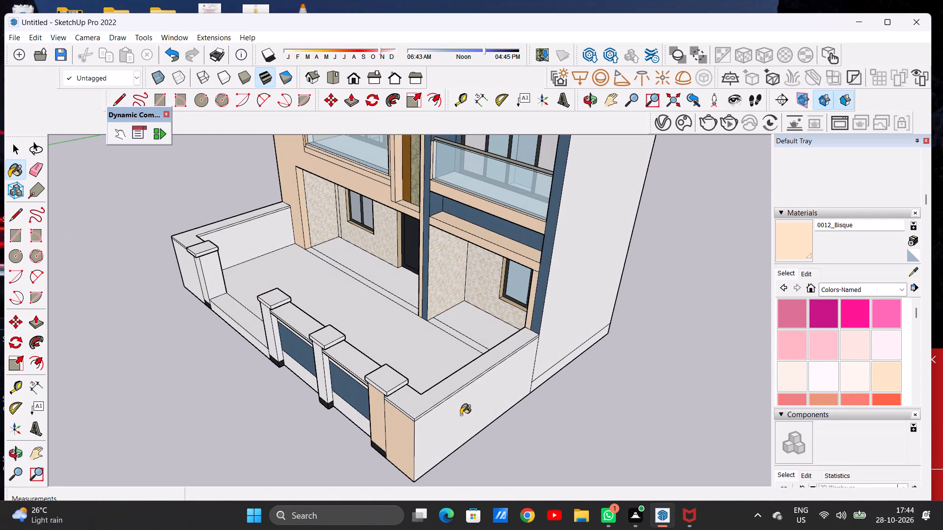
scroll(434, 414, "up", 5)
left_click(435, 414)
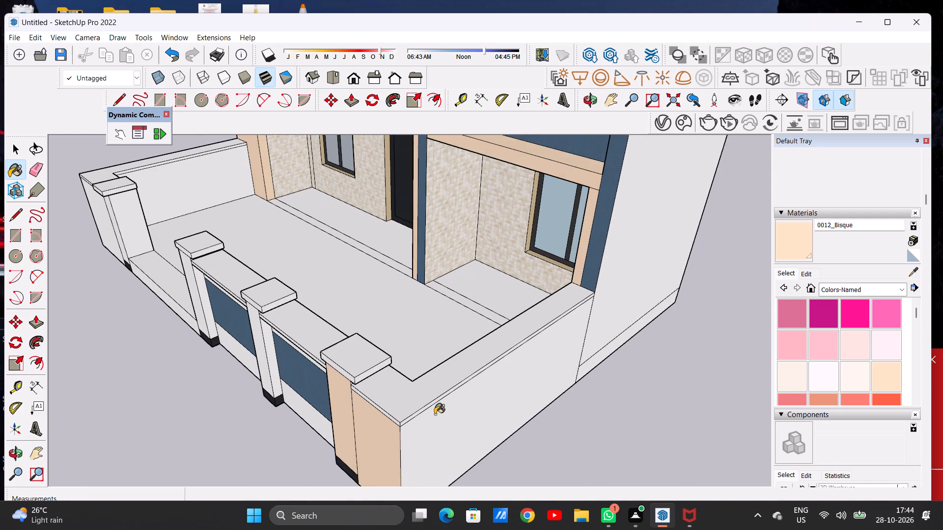
scroll(427, 385, "up", 8)
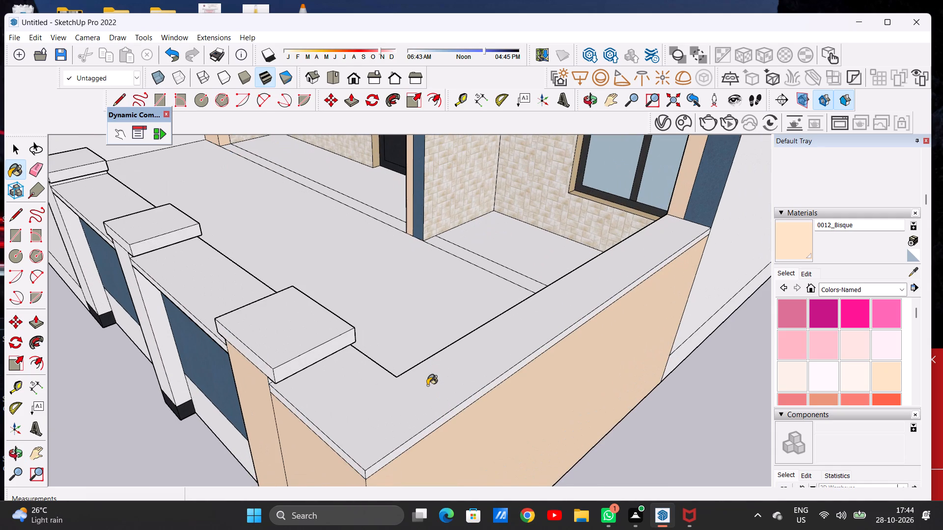
left_click(427, 385)
Paint the thin front and side edges of the corner wall's coping with 0012_Bisque.
scroll(555, 348, "down", 6)
middle_click_drag(435, 418, 490, 368)
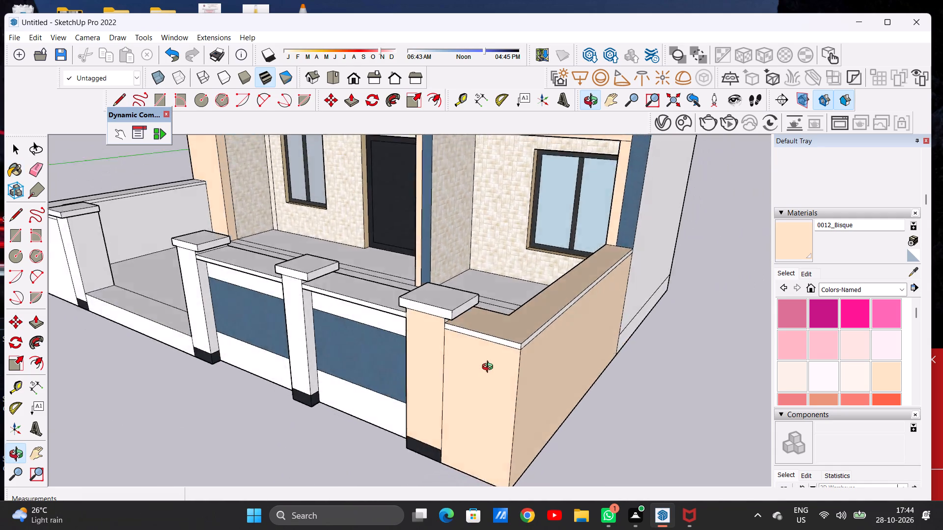
middle_click_drag(490, 368, 518, 351)
scroll(562, 317, "up", 13)
left_click(548, 298)
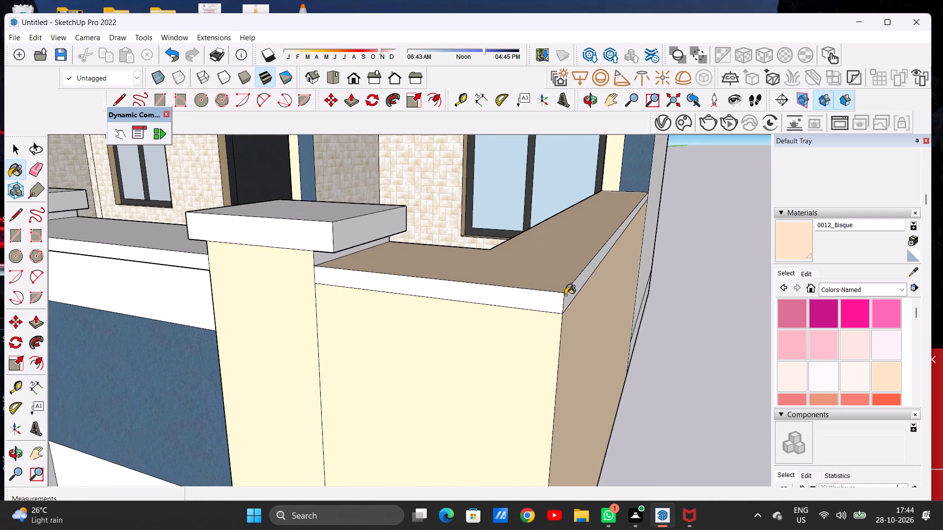
left_click(565, 295)
Paint the white strips above and below the blue panel beside the corner pillar with 0012_Bisque.
scroll(514, 344, "down", 19)
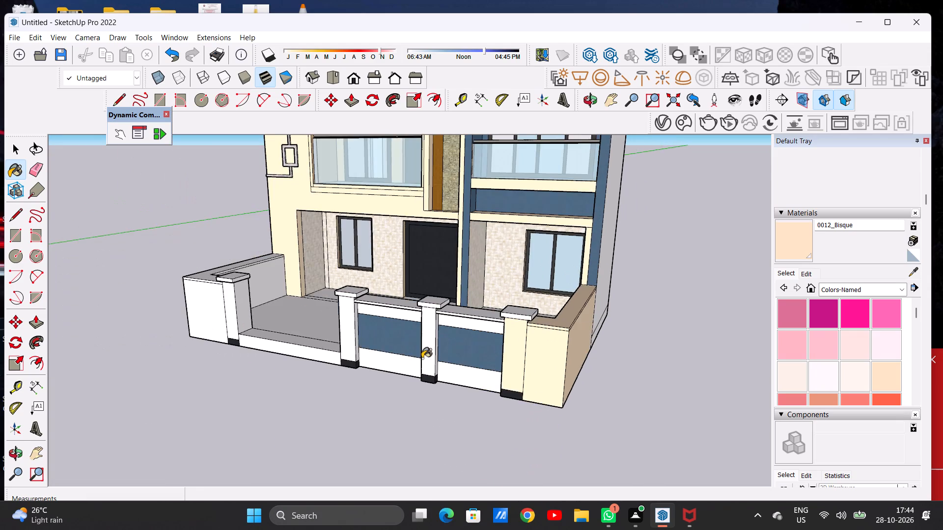
middle_click_drag(422, 358, 480, 348)
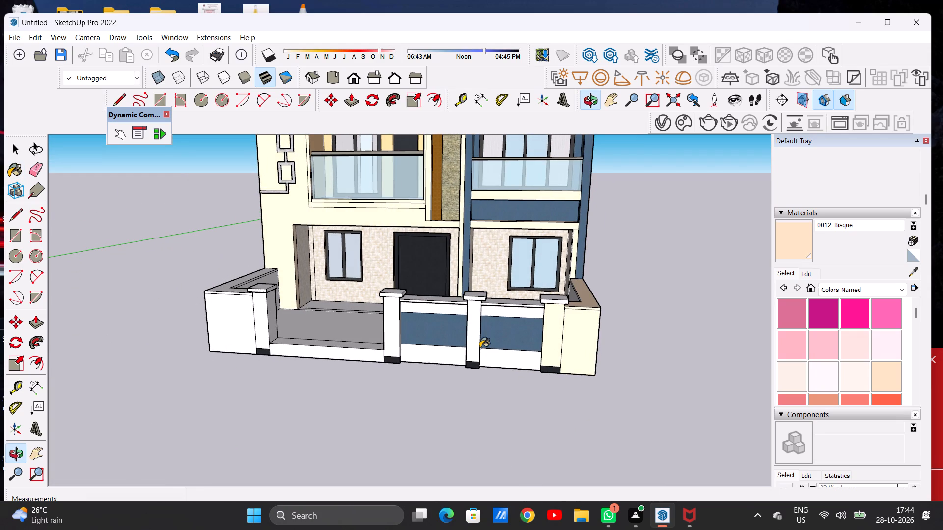
scroll(505, 333, "down", 6)
scroll(524, 331, "up", 12)
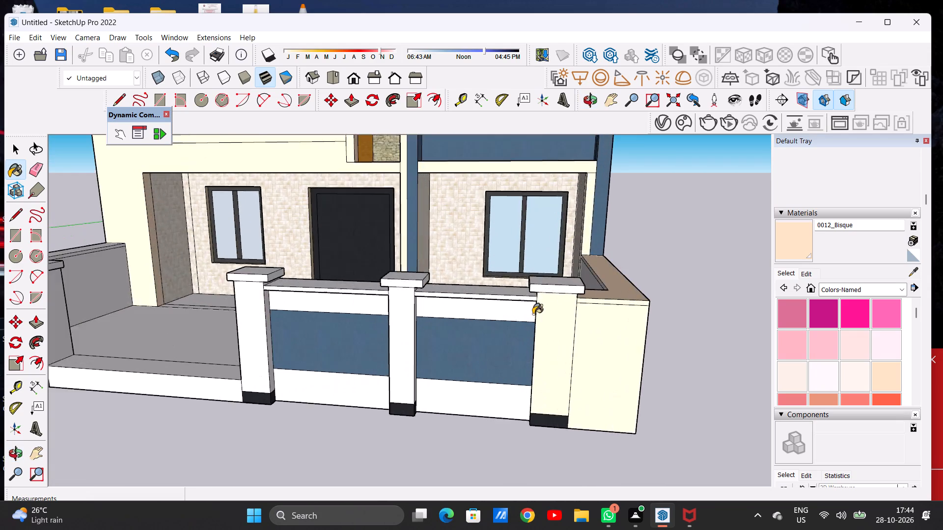
scroll(533, 314, "up", 7)
left_click(526, 314)
scroll(554, 305, "down", 6)
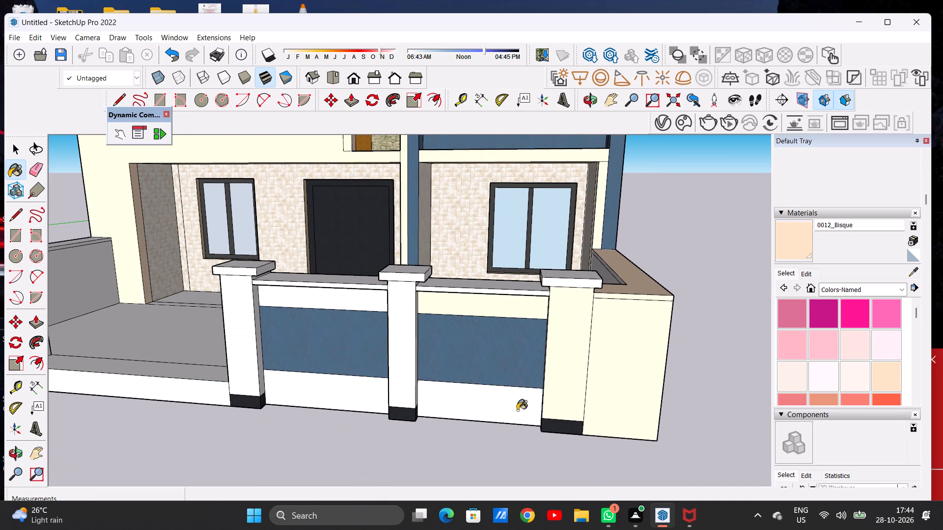
left_click(514, 405)
Paint the middle pillar's side face, facing the corner pillar, with 0012_Bisque.
middle_click_drag(495, 349, 400, 360)
scroll(556, 360, "down", 3)
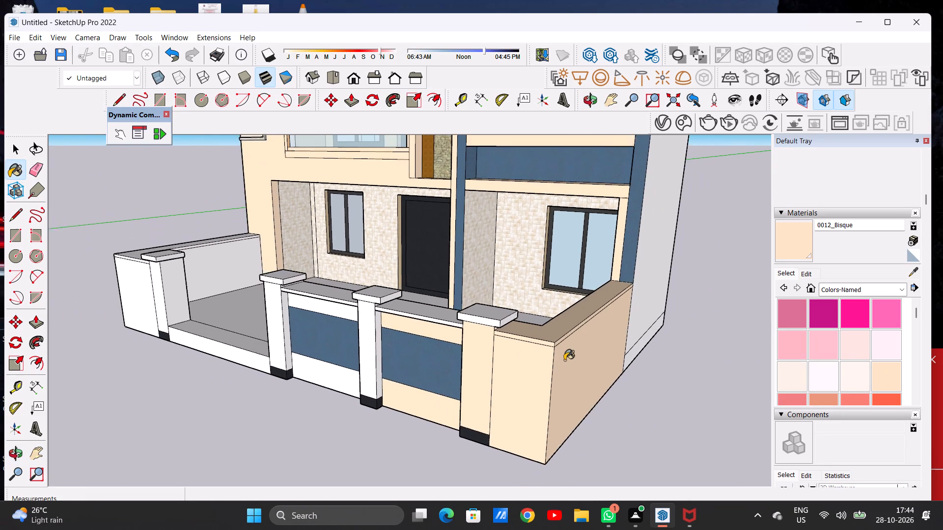
scroll(564, 360, "down", 1)
scroll(450, 358, "down", 1)
scroll(448, 358, "up", 17)
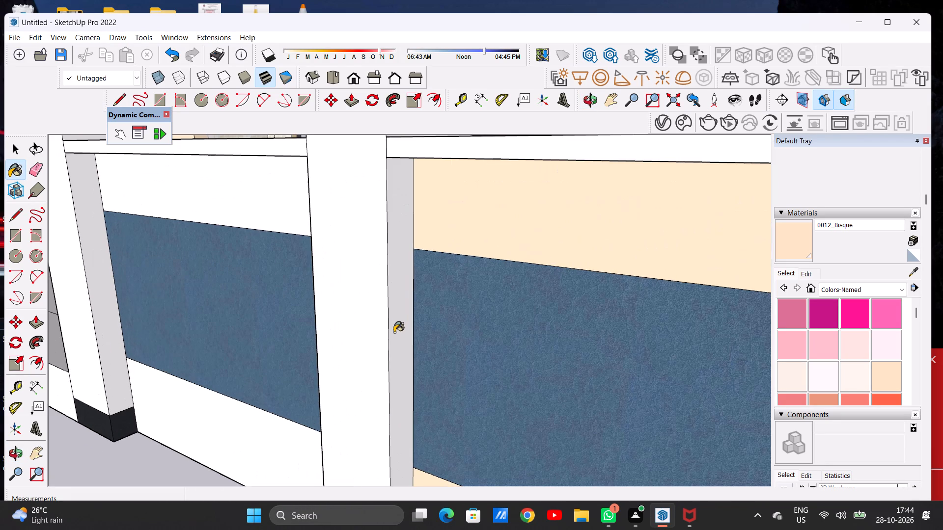
left_click(396, 329)
Paint the coping between the middle and corner pillars with 0012_Bisque on its front edge, top and underside.
scroll(416, 366, "down", 15)
middle_click_drag(445, 406, 514, 327)
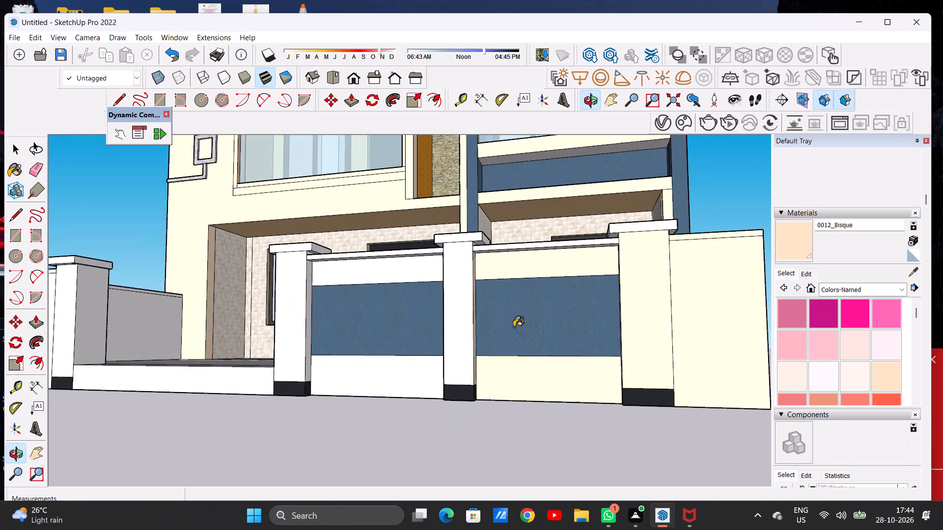
scroll(473, 357, "down", 9)
scroll(504, 312, "up", 14)
scroll(516, 326, "down", 3)
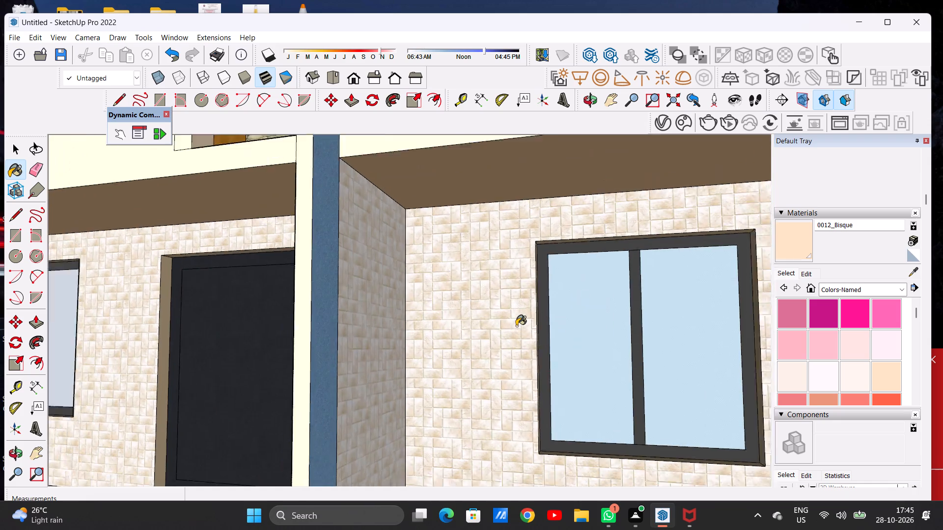
scroll(516, 326, "down", 4)
middle_click_drag(493, 342, 439, 395)
scroll(517, 332, "up", 1)
scroll(556, 306, "down", 12)
scroll(493, 351, "up", 20)
scroll(493, 351, "up", 6)
left_click(511, 354)
left_click(516, 340)
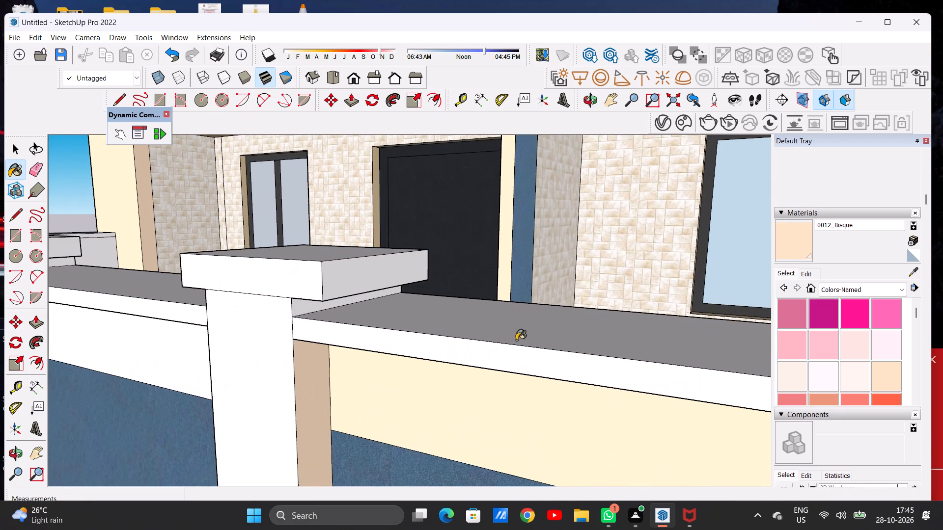
scroll(494, 356, "down", 5)
middle_click_drag(465, 380, 477, 312)
scroll(494, 278, "up", 5)
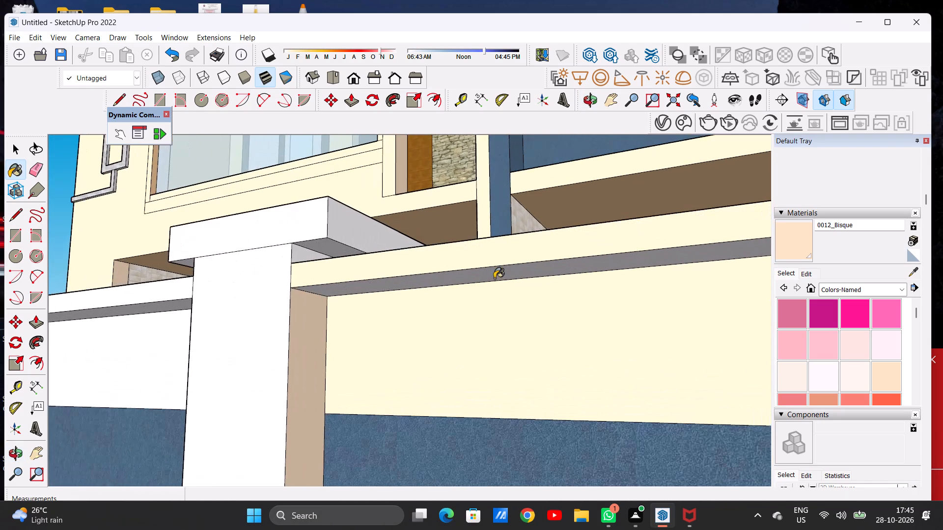
left_click(492, 273)
Paint the corner pillar cap's front and outer side faces and the outer neck face below it with 0012_Bisque.
scroll(489, 280, "down", 13)
scroll(438, 320, "up", 1)
scroll(439, 320, "down", 3)
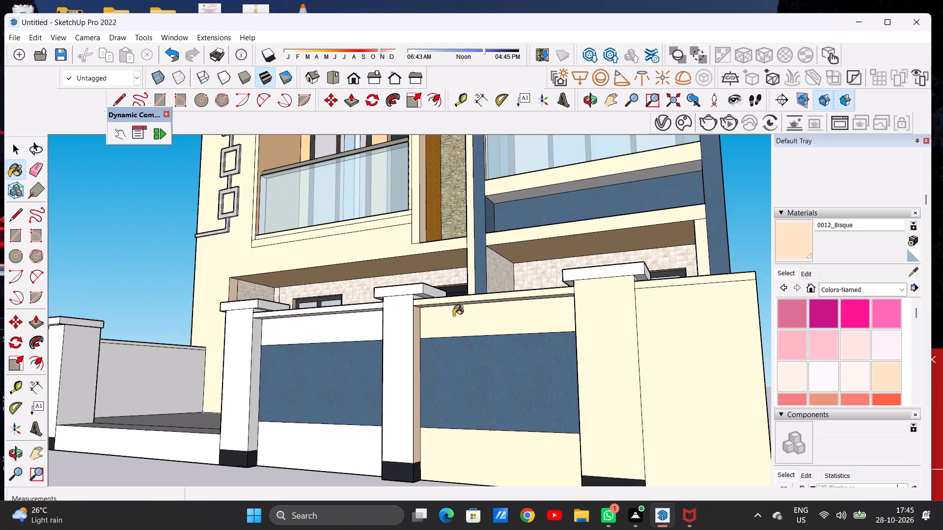
middle_click_drag(486, 316, 563, 348)
scroll(425, 346, "down", 5)
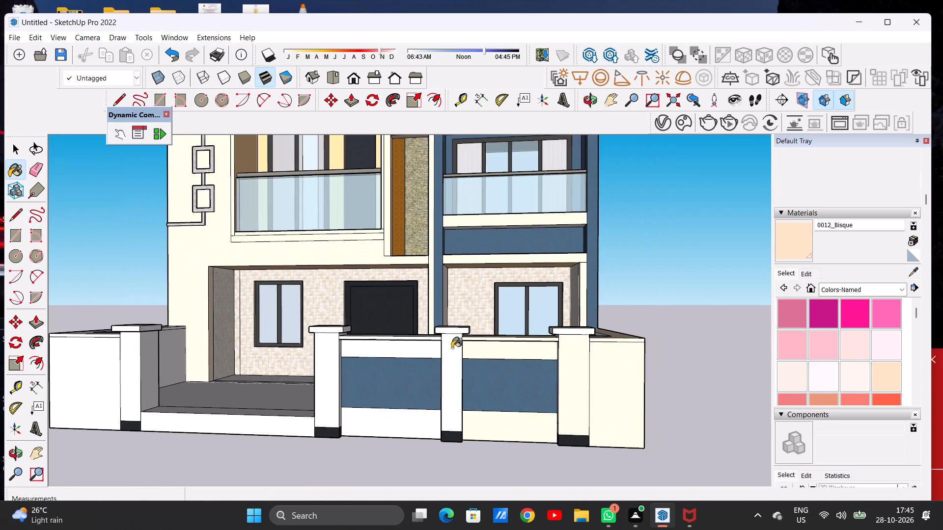
scroll(599, 345, "down", 1)
scroll(599, 345, "up", 20)
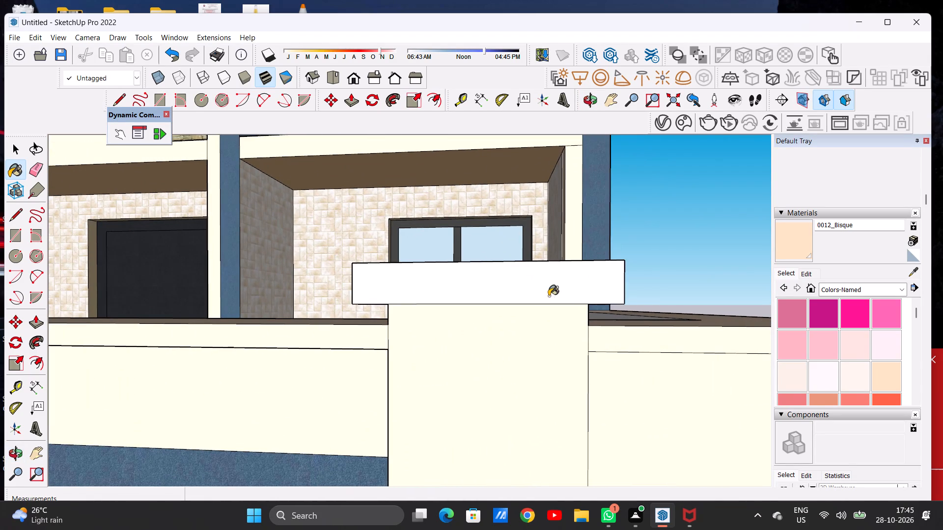
left_click(550, 291)
scroll(418, 332, "down", 6)
middle_click_drag(521, 338, 354, 296)
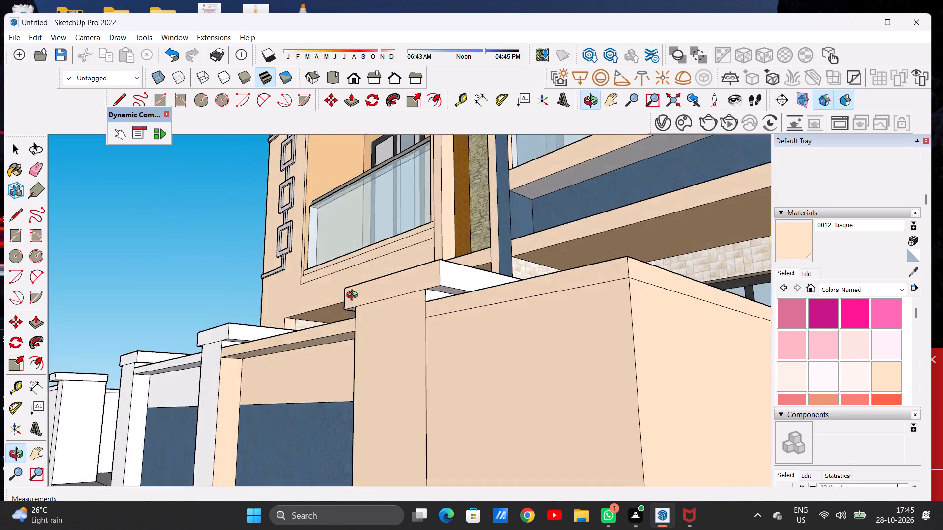
middle_click_drag(354, 296, 343, 345)
scroll(460, 312, "up", 12)
left_click(437, 316)
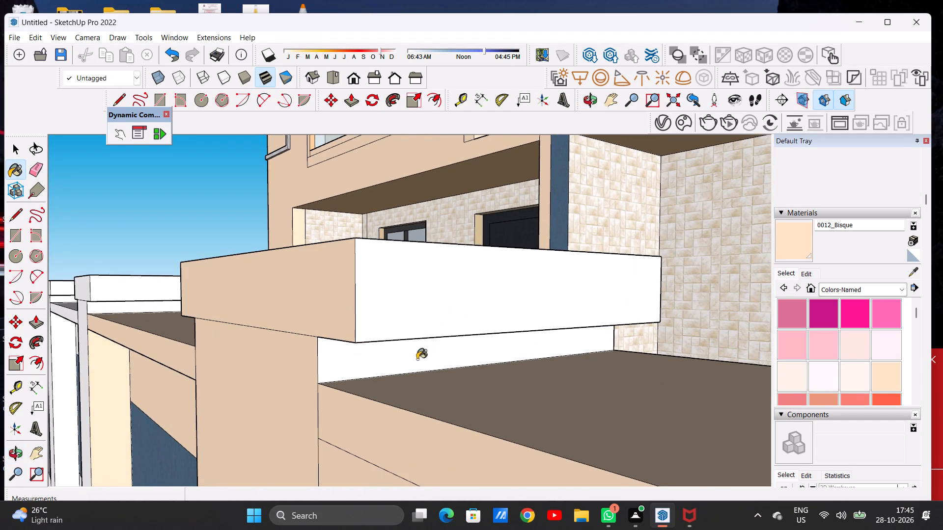
left_click(414, 358)
Paint the corner pillar's side facing the middle pillar with 0012_Bisque, including the neck and cap side faces.
scroll(444, 353, "down", 11)
scroll(463, 342, "up", 1)
scroll(463, 342, "down", 6)
middle_click_drag(385, 346, 474, 349)
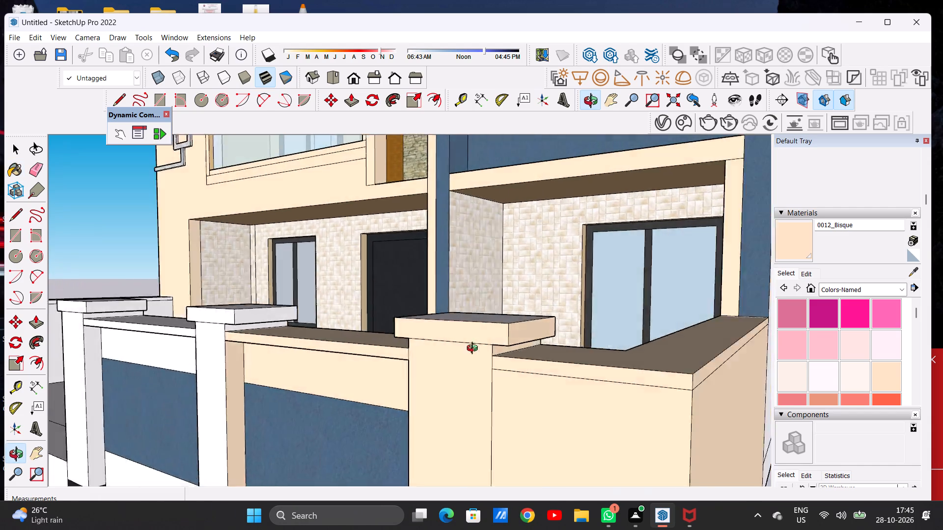
middle_click_drag(474, 349, 687, 325)
scroll(519, 329, "up", 5)
left_click(503, 371)
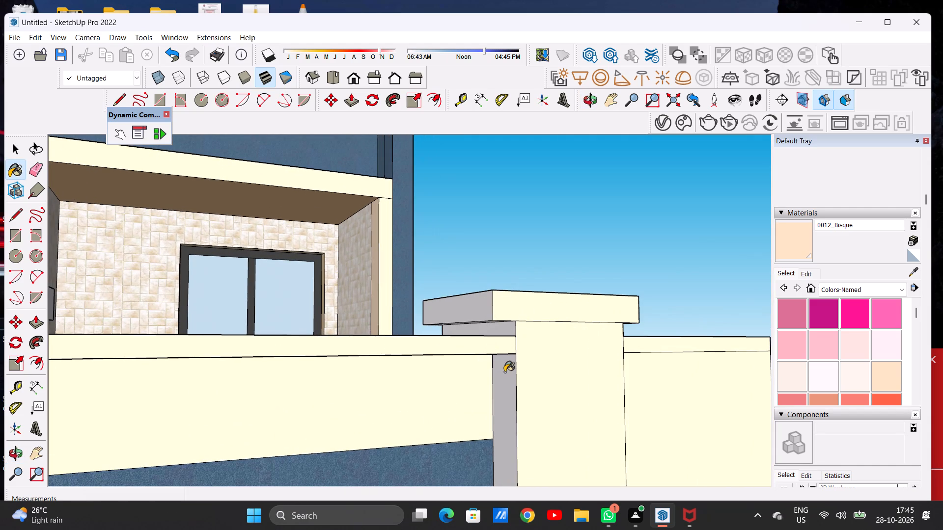
scroll(510, 331, "up", 7)
left_click(510, 331)
left_click(445, 280)
Paint the corner pillar cap's top and the narrow inner strip along the side wall's top with 0012_Bisque.
scroll(483, 303, "down", 9)
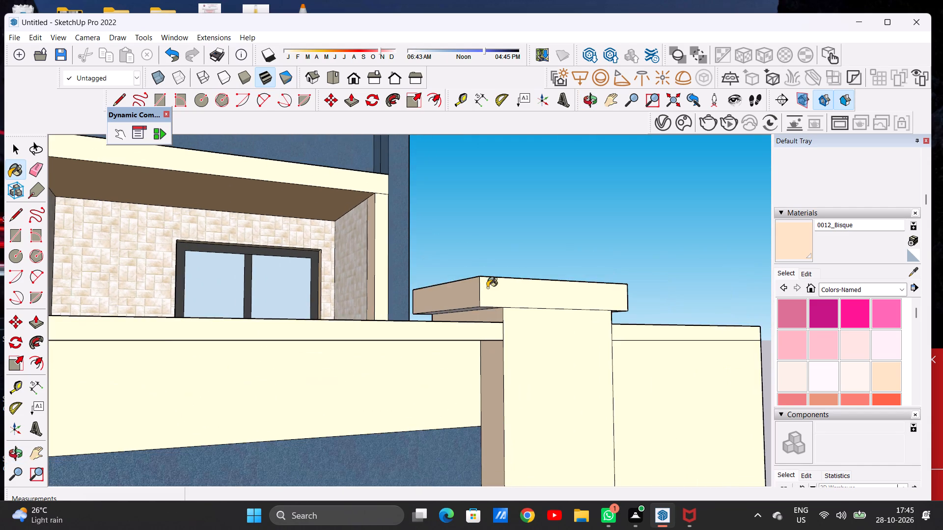
middle_click_drag(476, 297, 467, 410)
left_click(493, 303)
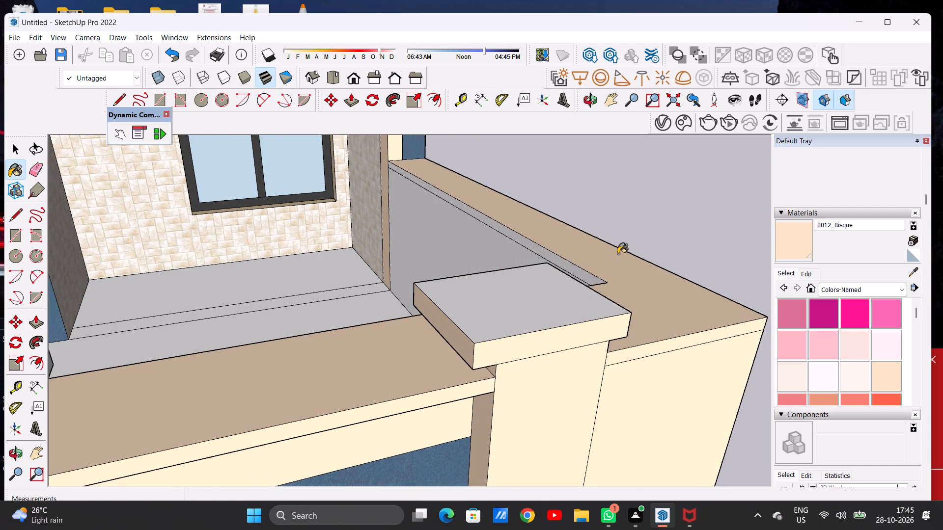
scroll(594, 271, "up", 7)
left_click(590, 282)
scroll(591, 278, "down", 12)
scroll(556, 275, "up", 1)
scroll(556, 275, "down", 2)
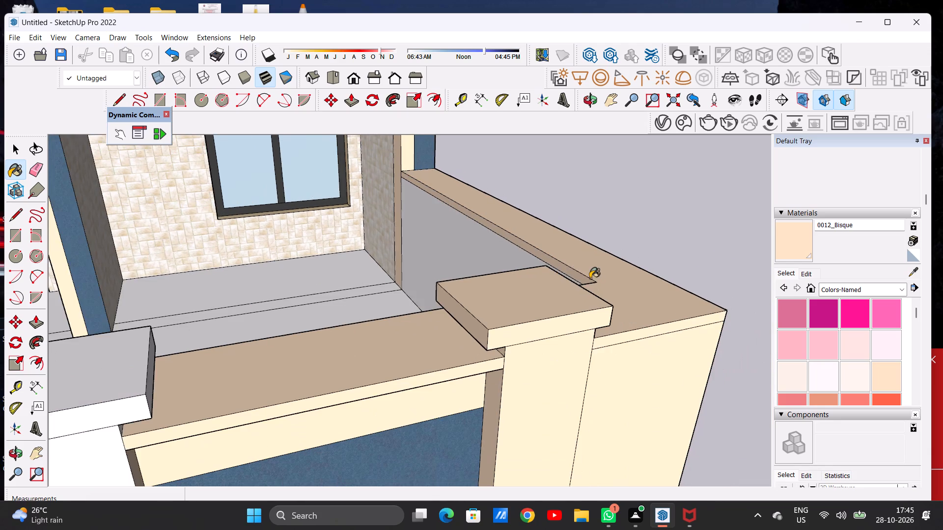
Paint the courtyard-facing side of the corner pillar's cap and neck with 0012_Bisque.
middle_click_drag(581, 291, 326, 326)
middle_click_drag(554, 325, 404, 296)
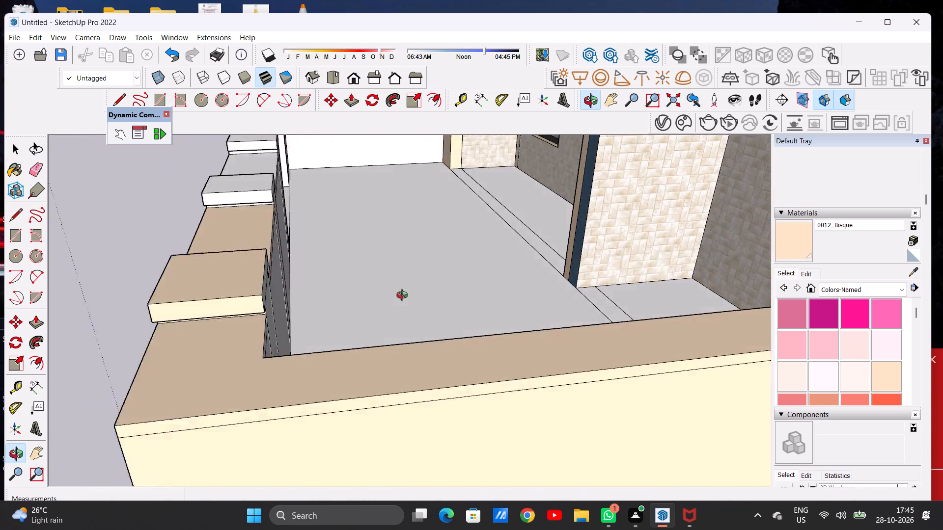
middle_click_drag(404, 296, 355, 313)
scroll(567, 272, "down", 1)
scroll(243, 303, "up", 2)
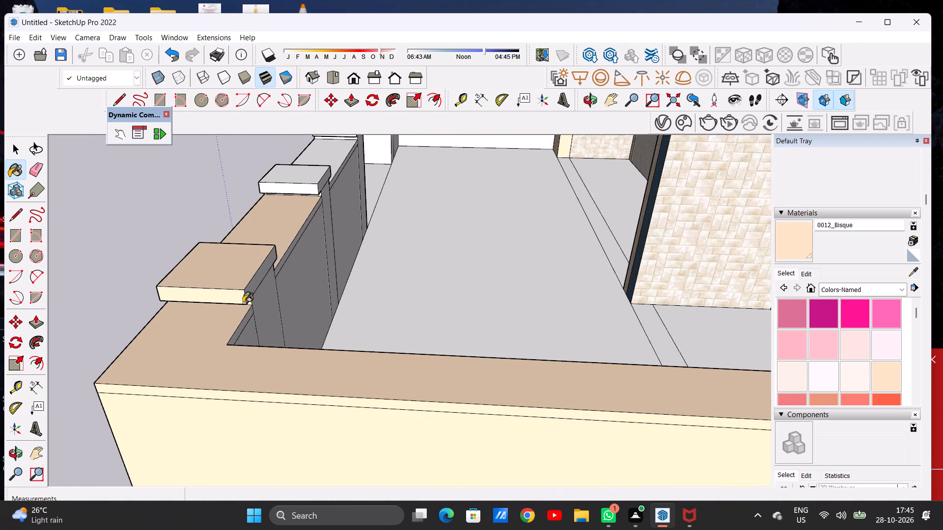
scroll(243, 303, "up", 3)
scroll(243, 303, "down", 1)
scroll(248, 293, "up", 1)
scroll(248, 293, "down", 1)
scroll(248, 293, "up", 2)
left_click(248, 291)
left_click(278, 298)
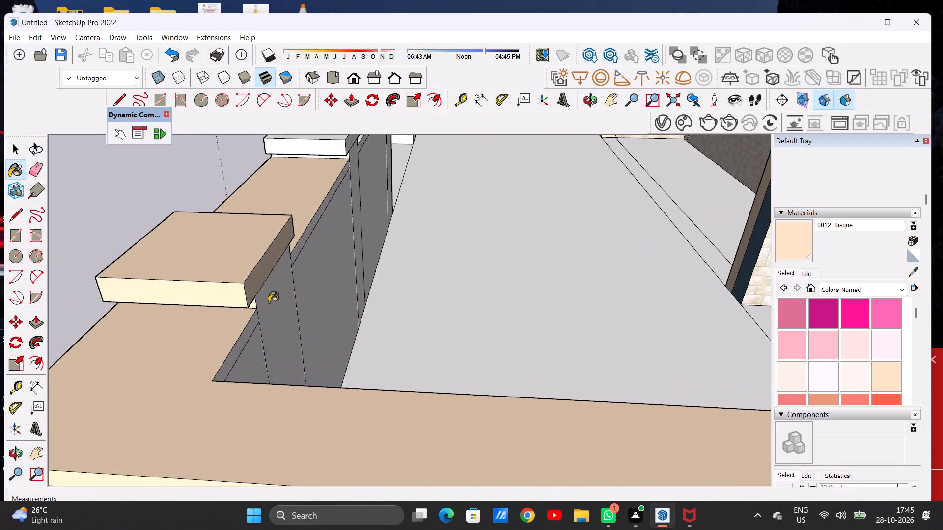
Paint the white bands of the wall panel between the entrance and middle pillars, plus the middle pillar's front, with 0012_Bisque.
scroll(327, 299, "down", 7)
middle_click_drag(267, 312, 639, 236)
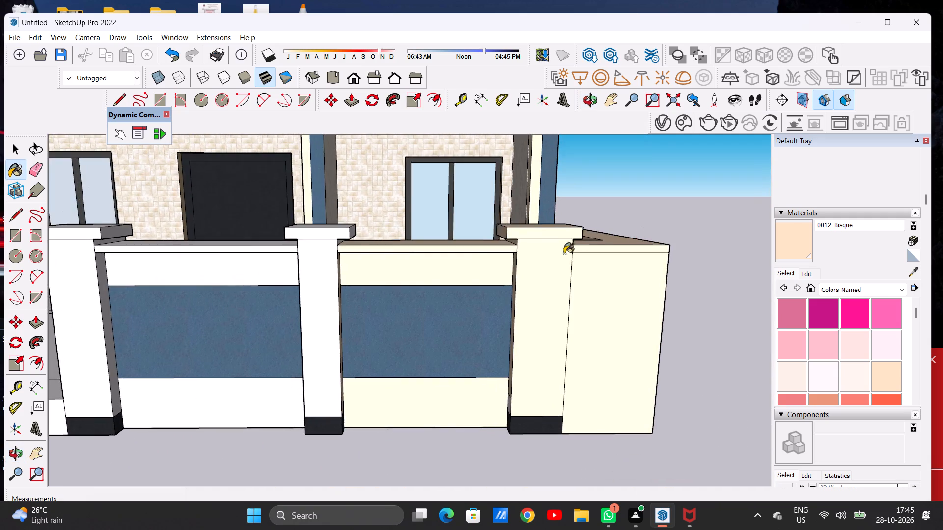
scroll(468, 276, "down", 8)
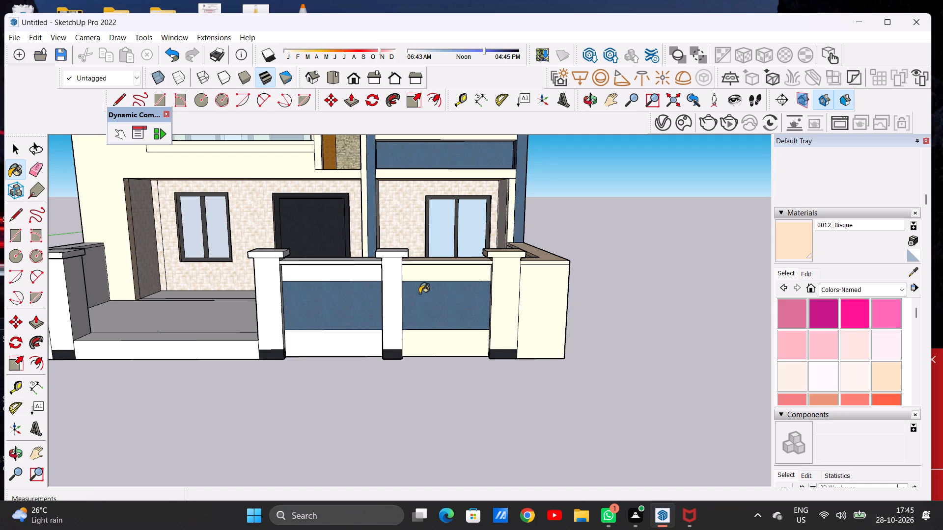
scroll(419, 293, "down", 4)
scroll(401, 296, "up", 12)
scroll(379, 275, "down", 1)
left_click(382, 255)
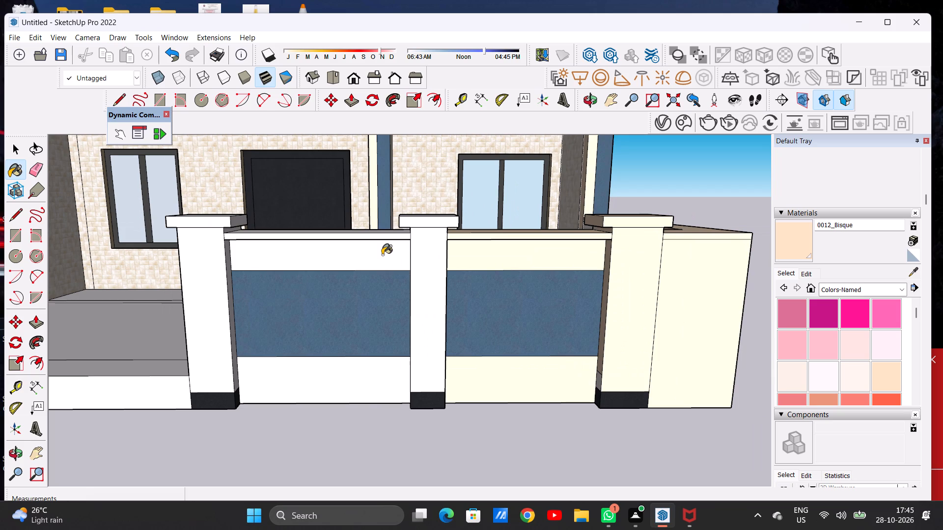
left_click(366, 374)
left_click(426, 339)
Paint the middle pillar's entrance-facing shaft and neck, and the adjoining coping's front edge and top, with 0012_Bisque.
scroll(394, 336, "down", 7)
middle_click_drag(384, 346, 513, 386)
scroll(478, 316, "up", 8)
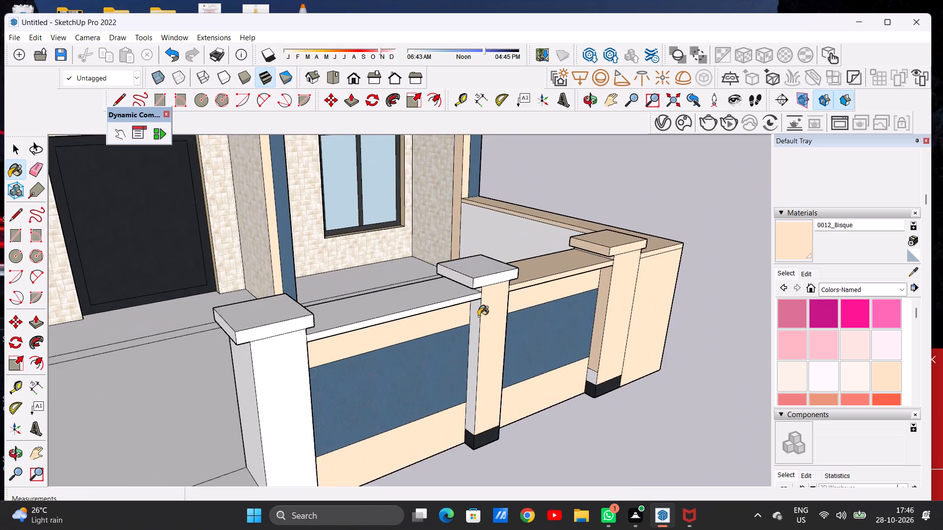
scroll(478, 316, "up", 3)
left_click(471, 311)
scroll(478, 287, "up", 14)
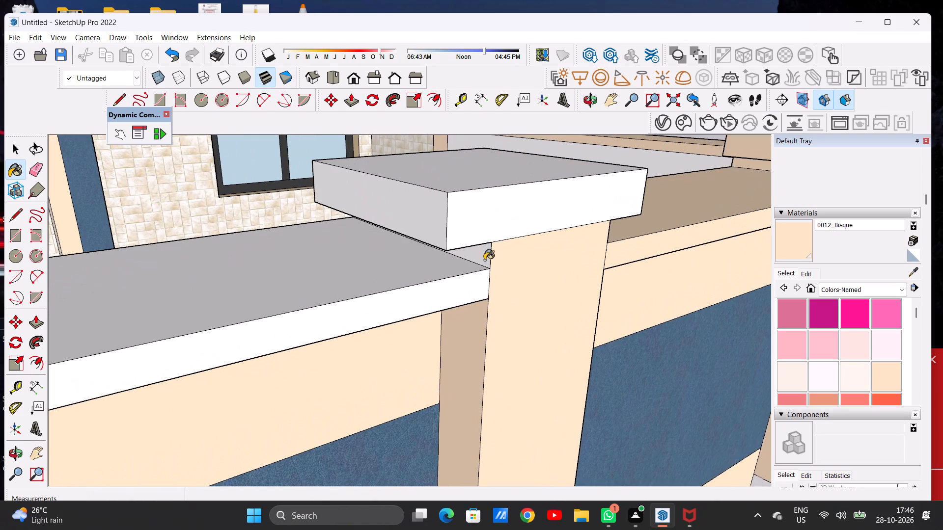
left_click(484, 260)
left_click(430, 295)
left_click(402, 278)
Paint the middle pillar's neck and cap side facing the corner pillar, plus the cap's front and top, with 0012_Bisque.
scroll(517, 292, "down", 5)
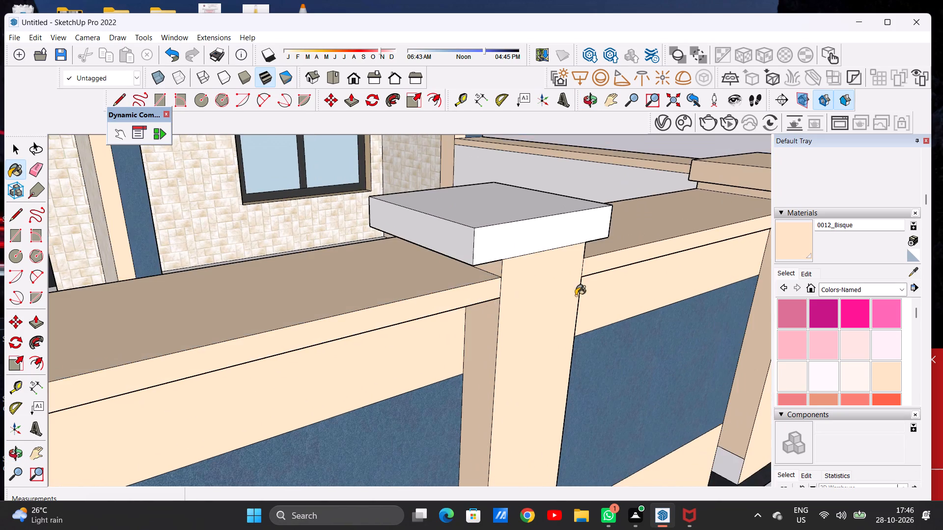
middle_click_drag(562, 298, 204, 287)
scroll(242, 259, "up", 1)
scroll(242, 259, "down", 1)
scroll(242, 259, "up", 3)
left_click(236, 233)
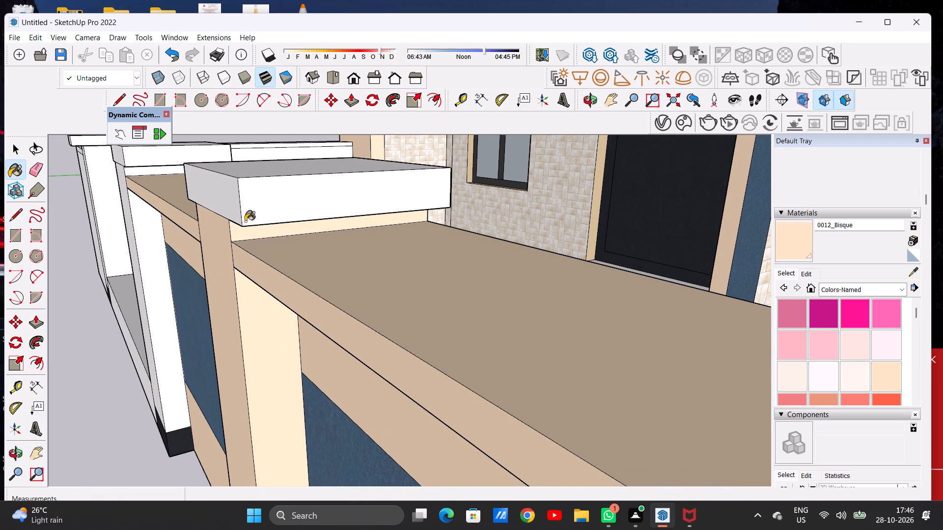
left_click(261, 208)
left_click(235, 202)
middle_click_drag(276, 196, 295, 284)
left_click(268, 240)
Paint the courtyard side of the wall and coping between corner and middle pillars, plus the middle pillar's back, with 0012_Bisque.
scroll(374, 243, "down", 7)
middle_click_drag(461, 245, 191, 208)
scroll(190, 217, "up", 1)
left_click(184, 213)
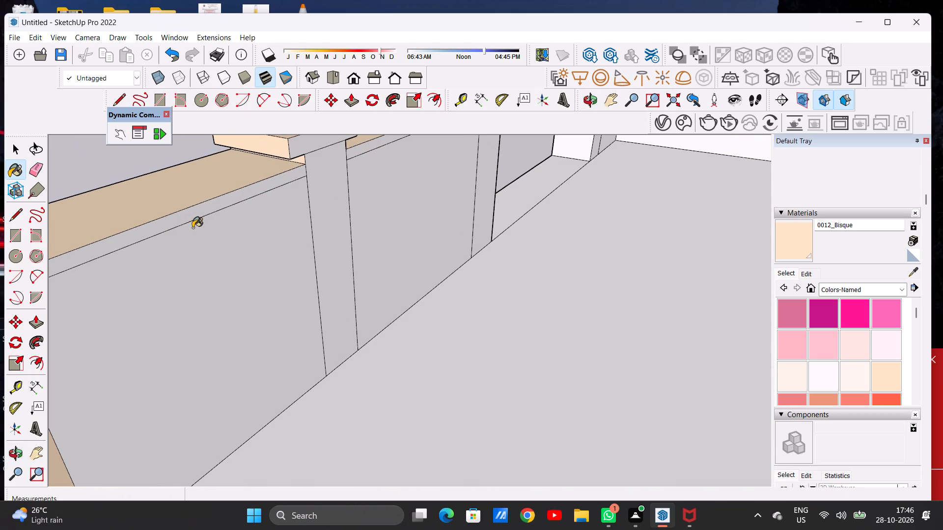
left_click(203, 250)
left_click(320, 224)
Paint the short inner wall face and coping edge between the corner pillar and the side wall with 0012_Bisque.
scroll(333, 292, "down", 7)
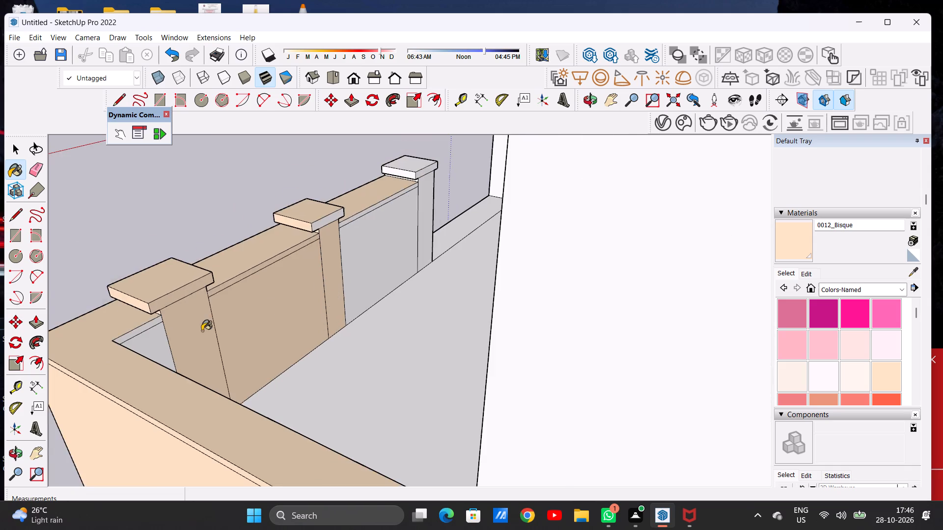
scroll(182, 332, "up", 8)
left_click(123, 341)
left_click(110, 324)
Paint the middle pillar cap's courtyard side and the inner wall face and coping edge toward the entrance pillar with 0012_Bisque.
scroll(211, 342, "down", 4)
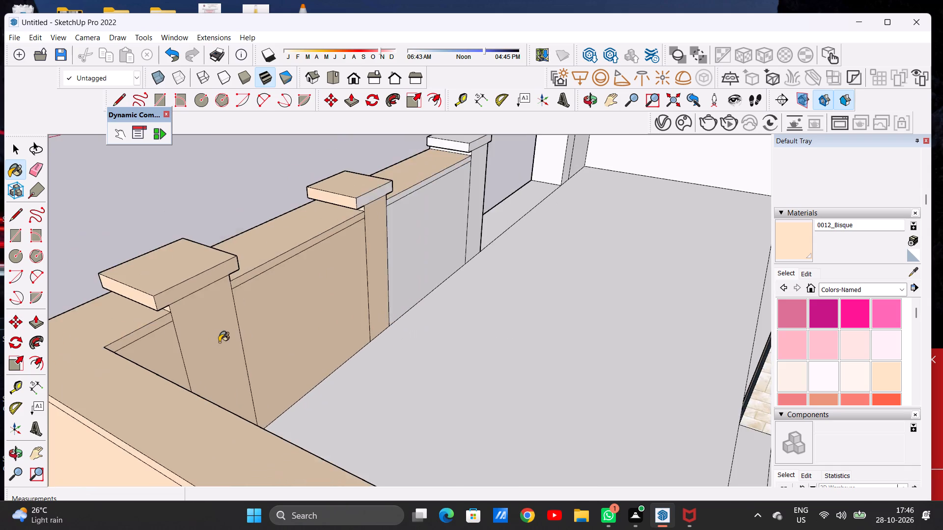
scroll(219, 342, "down", 4)
scroll(341, 231, "up", 7)
scroll(342, 233, "down", 1)
scroll(342, 233, "up", 3)
left_click(342, 233)
scroll(399, 276, "up", 7)
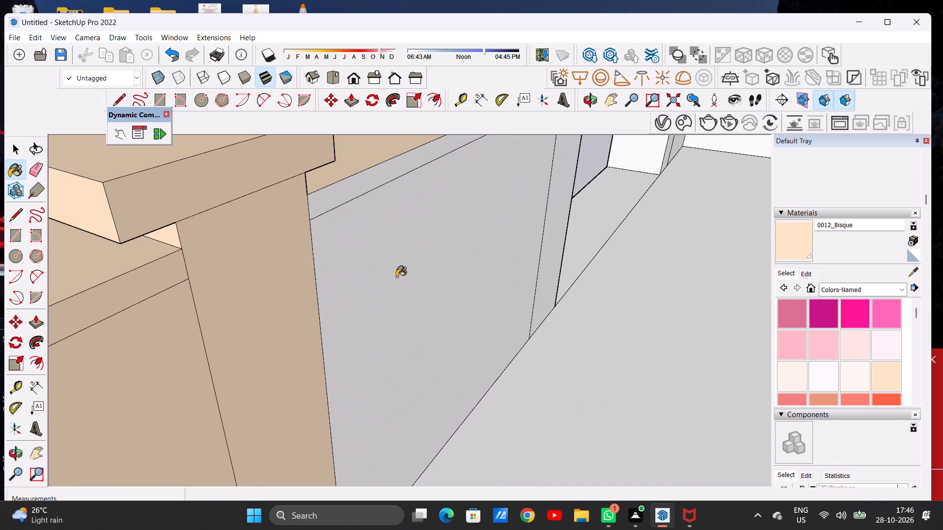
left_click(346, 253)
left_click(322, 205)
Paint the entrance pillar's courtyard side, its neck facing the middle pillar, and the cap's two adjoining sides with 0012_Bisque.
scroll(351, 280, "down", 11)
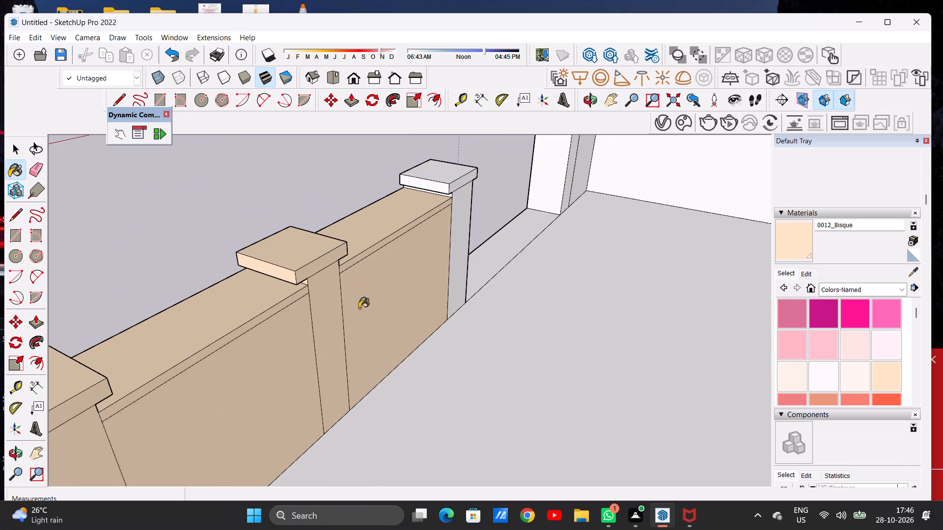
scroll(465, 183, "up", 4)
scroll(465, 183, "down", 1)
scroll(465, 183, "up", 2)
scroll(461, 188, "down", 1)
scroll(461, 189, "up", 13)
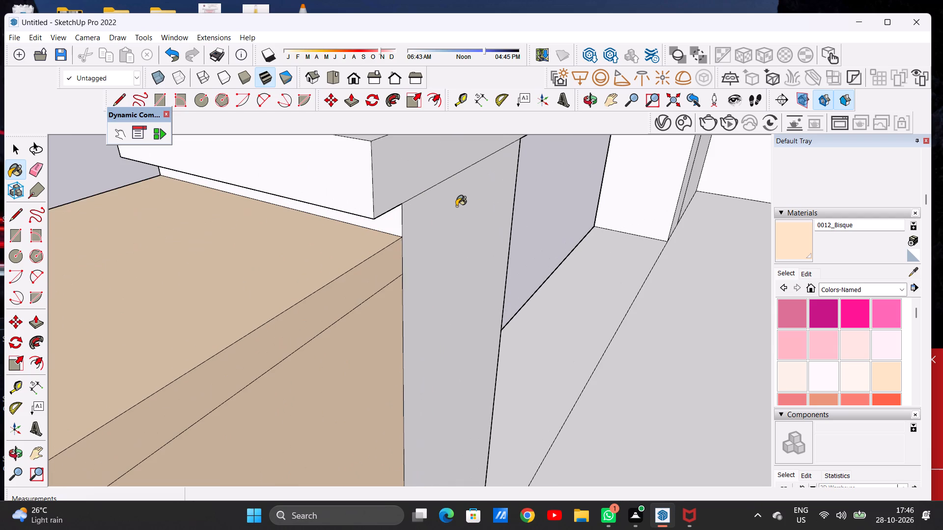
left_click(456, 206)
scroll(423, 286, "down", 3)
middle_click_drag(392, 316, 400, 267)
scroll(403, 226, "up", 6)
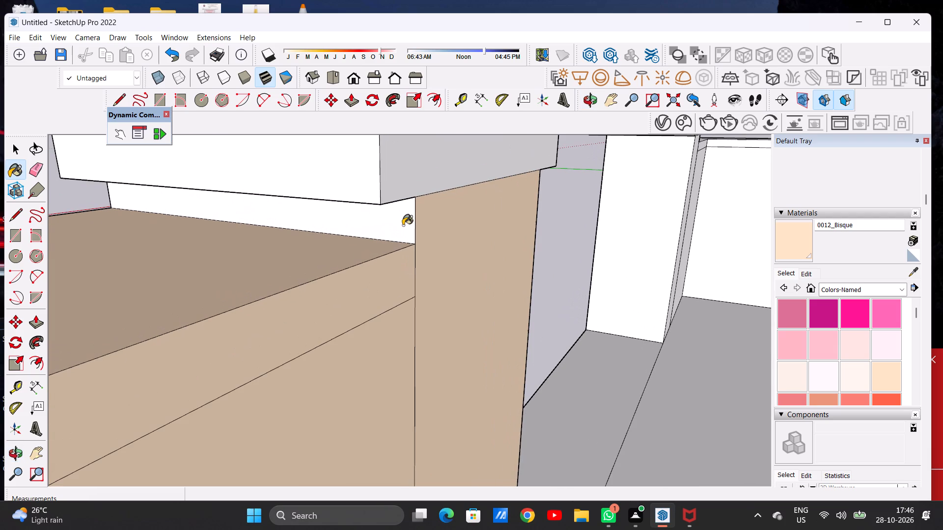
left_click(403, 225)
left_click(405, 189)
left_click(368, 189)
Paint the top of the entrance pillar's cap with 0012_Bisque.
scroll(388, 256, "down", 10)
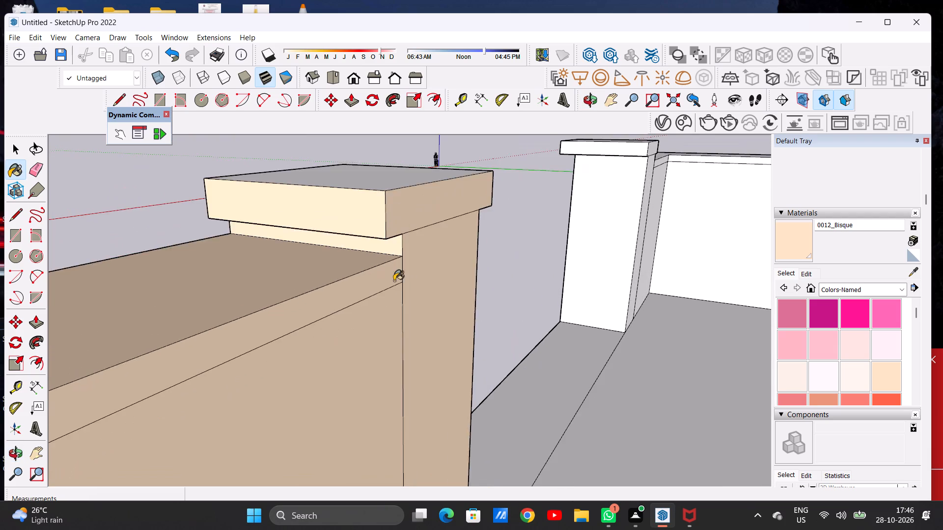
scroll(394, 281, "down", 10)
middle_click_drag(207, 299, 603, 253)
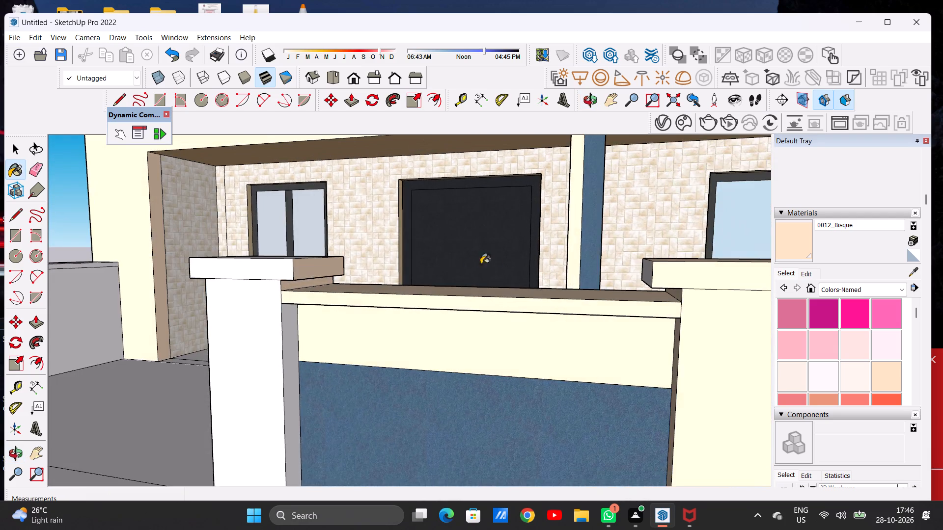
scroll(457, 266, "down", 5)
middle_click_drag(391, 273, 421, 351)
scroll(401, 316, "up", 6)
left_click(417, 337)
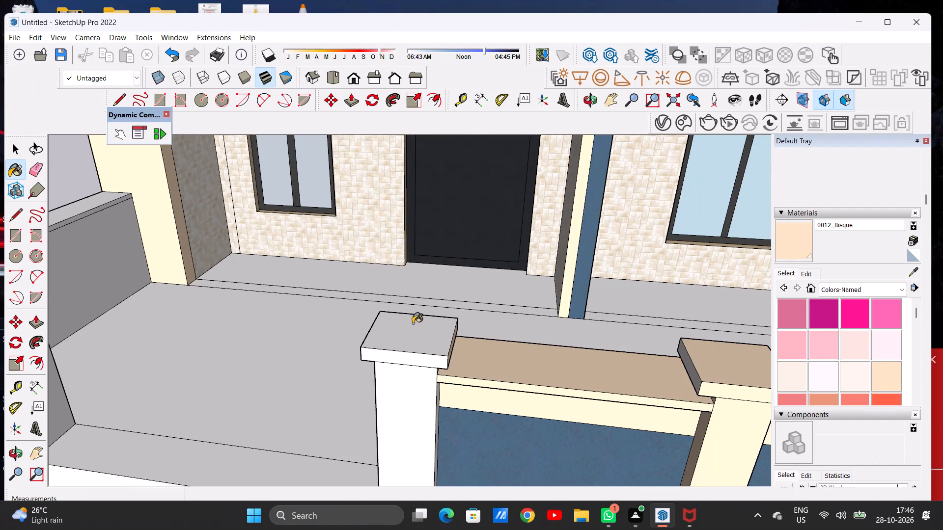
Paint the entrance-facing side of the middle pillar's cap with 0012_Bisque.
scroll(405, 297, "down", 5)
scroll(404, 296, "up", 1)
scroll(403, 295, "down", 3)
middle_click_drag(383, 310, 629, 288)
scroll(498, 292, "up", 5)
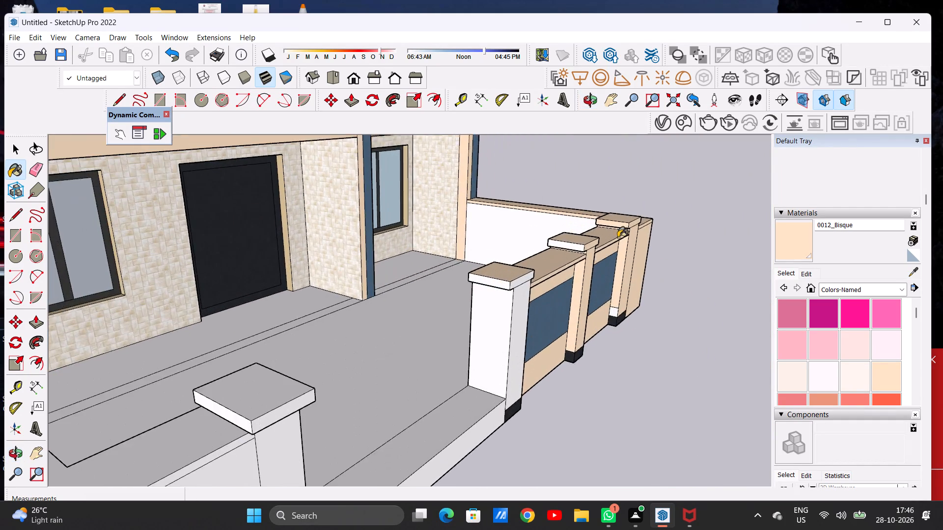
scroll(617, 238, "up", 15)
left_click(517, 260)
Paint the white patch just above the corner pillar's black base with 0012_Bisque.
scroll(524, 238, "down", 6)
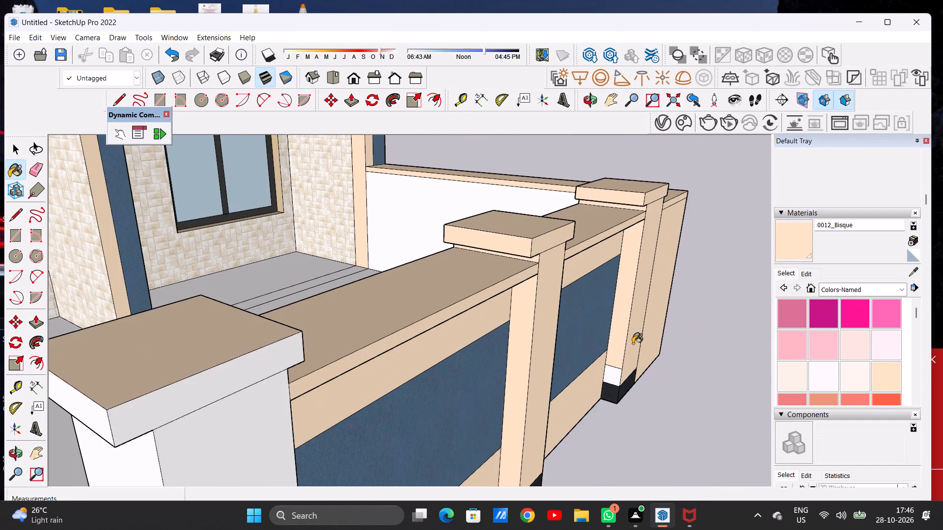
scroll(626, 349, "up", 8)
left_click(613, 390)
scroll(562, 298, "down", 4)
scroll(561, 297, "up", 1)
scroll(561, 297, "down", 8)
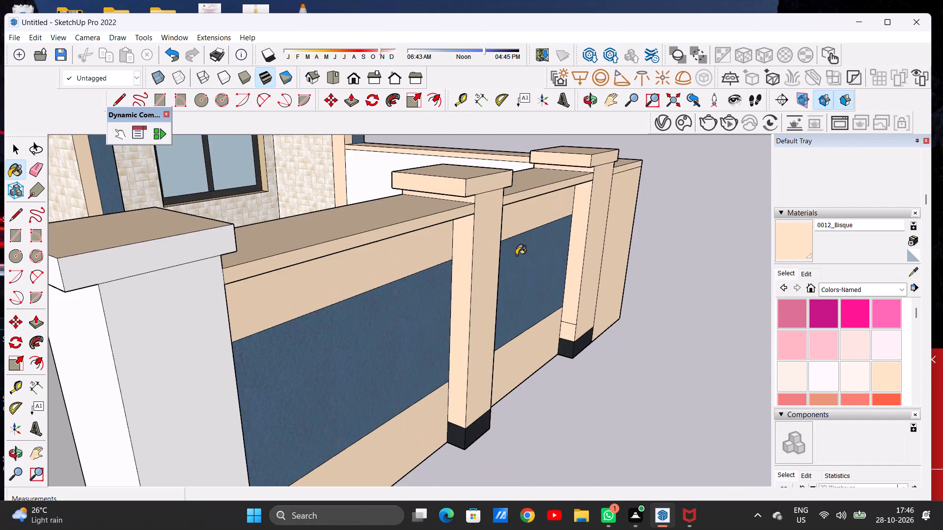
Paint the front and entrance-facing sides of the entrance pillar's cap with 0012_Bisque.
scroll(516, 255, "down", 4)
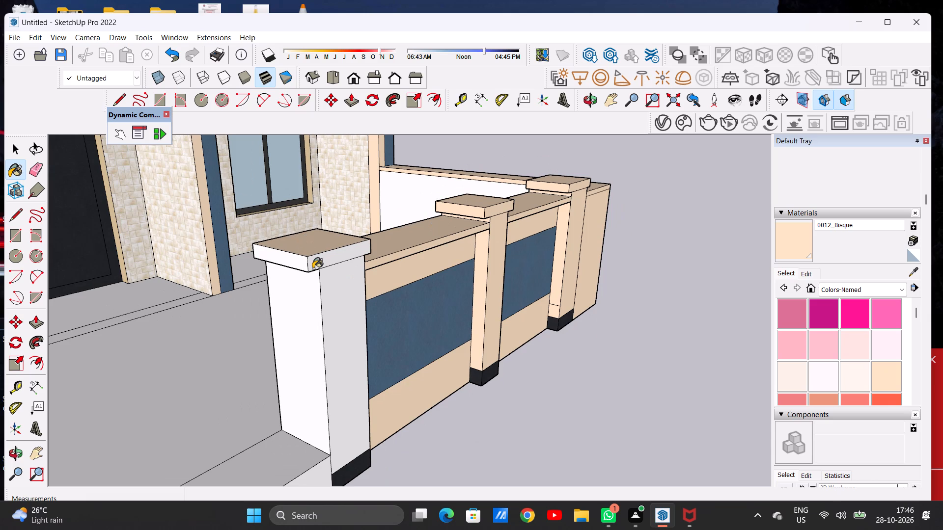
left_click(312, 267)
left_click(300, 264)
Paint the front face of the entrance pillar's shaft with 0012_Bisque.
middle_click_drag(381, 266, 214, 255)
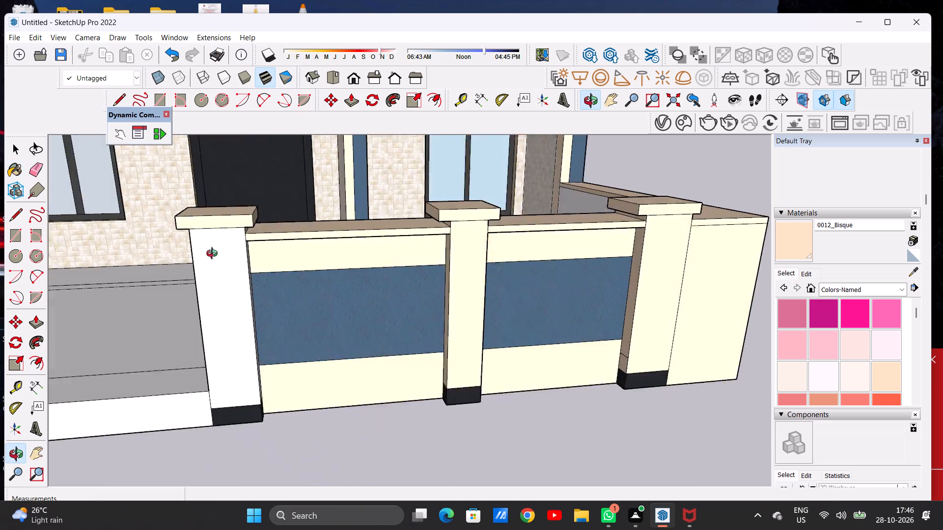
middle_click_drag(214, 255, 132, 265)
scroll(238, 204, "up", 7)
middle_click_drag(349, 210, 155, 292)
scroll(413, 248, "down", 5)
middle_click_drag(324, 251, 126, 231)
middle_click_drag(394, 230, 686, 210)
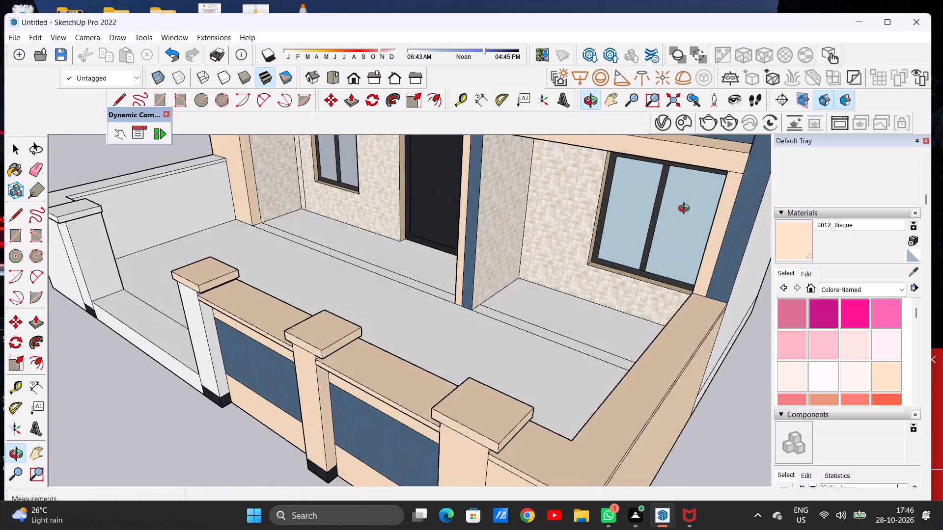
middle_click_drag(686, 210, 687, 209)
middle_click_drag(330, 336, 503, 241)
scroll(504, 238, "up", 1)
scroll(504, 238, "down", 6)
scroll(389, 282, "up", 11)
left_click(356, 286)
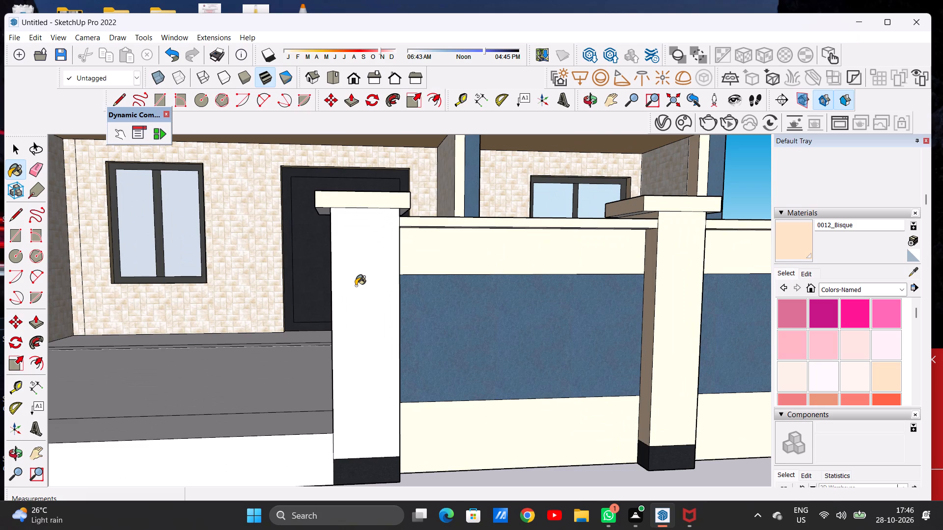
Paint the entrance pillar's shaft side facing the entrance opening with 0012_Bisque.
scroll(356, 286, "down", 9)
middle_click_drag(340, 287, 436, 328)
scroll(442, 311, "up", 8)
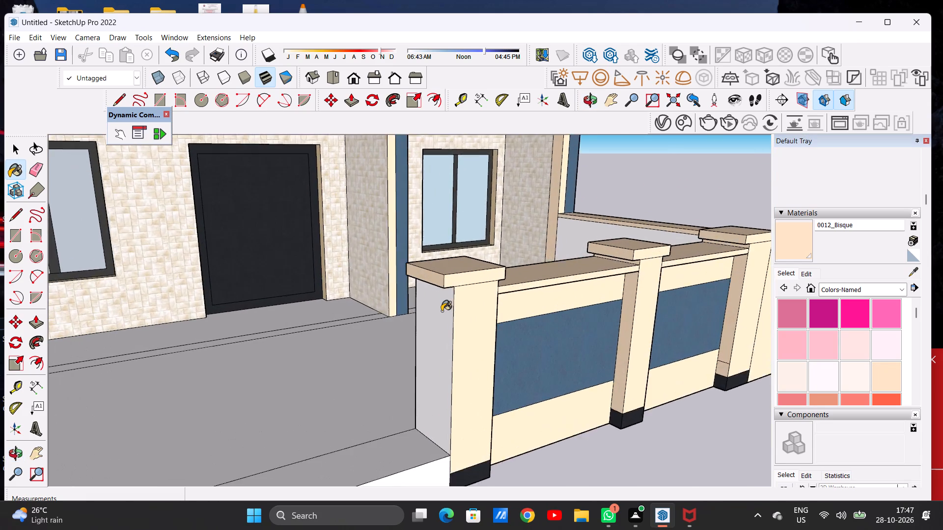
scroll(442, 311, "up", 5)
left_click(443, 313)
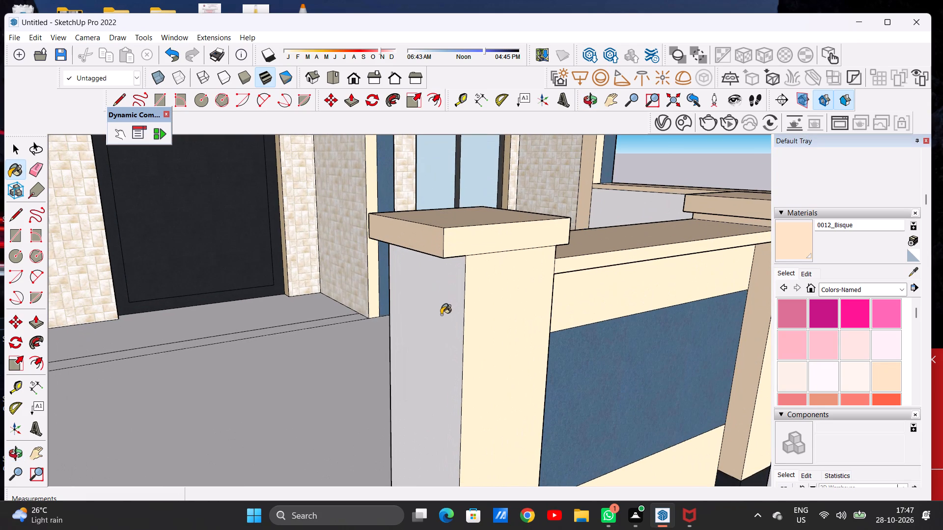
Paint the underside of the entrance pillar's cap with 0012_Bisque.
middle_click_drag(444, 332, 421, 270)
scroll(421, 300, "down", 8)
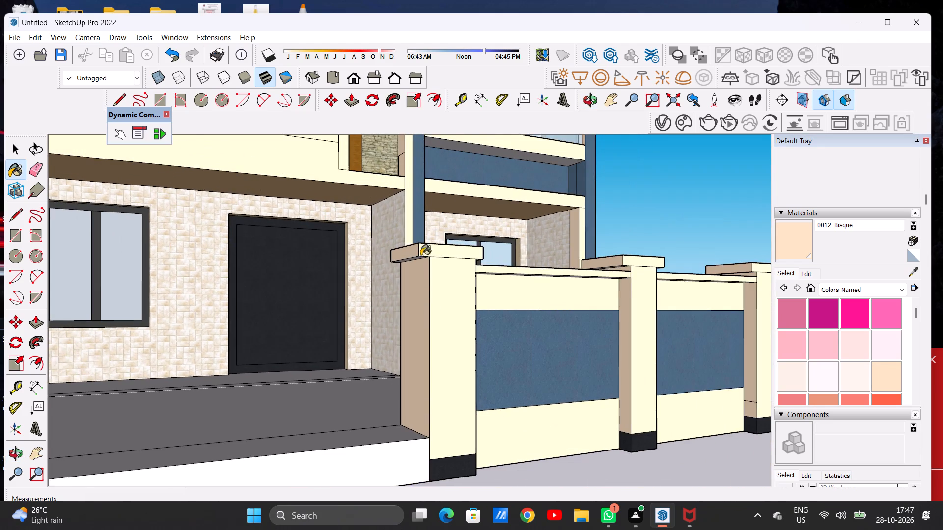
scroll(417, 243, "down", 1)
scroll(417, 242, "up", 13)
middle_click_drag(419, 301, 417, 266)
scroll(422, 263, "up", 1)
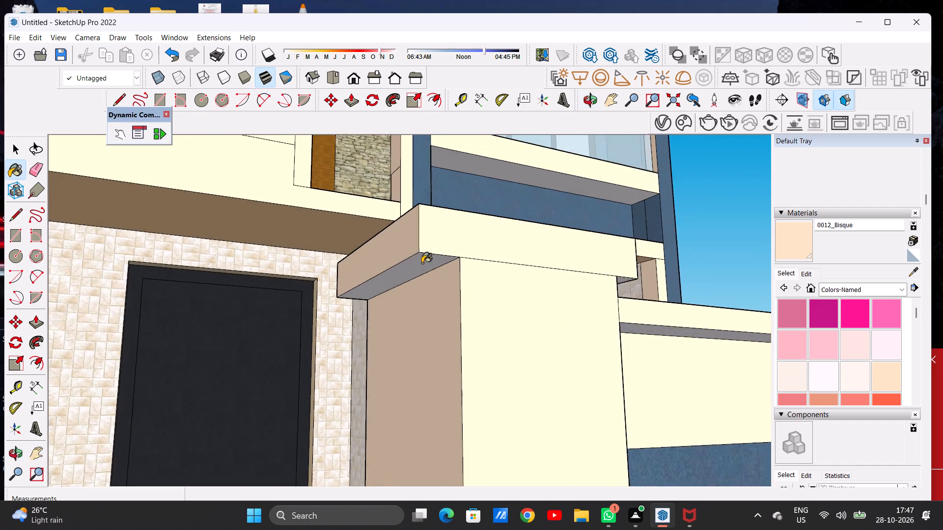
scroll(422, 263, "up", 3)
left_click(422, 263)
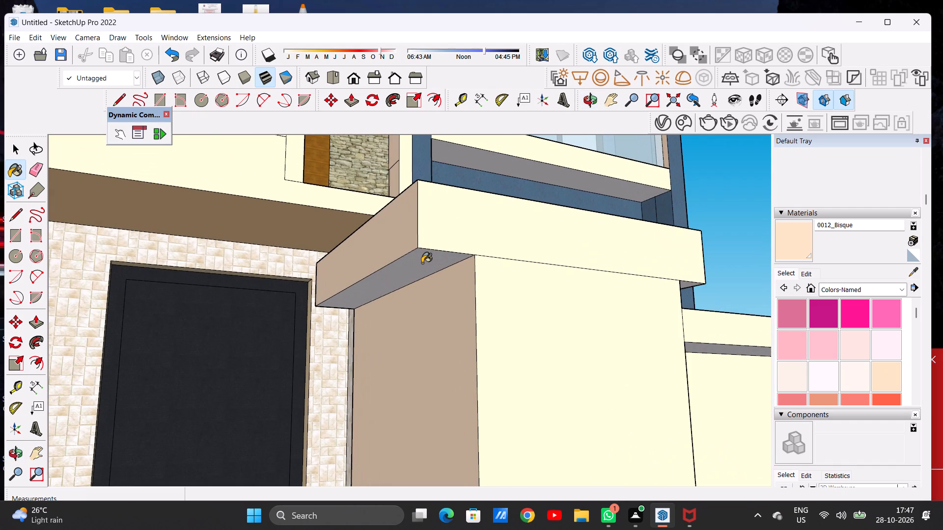
Paint the entrance pillar's shaft side facing the middle pillar with 0012_Bisque.
scroll(422, 263, "down", 15)
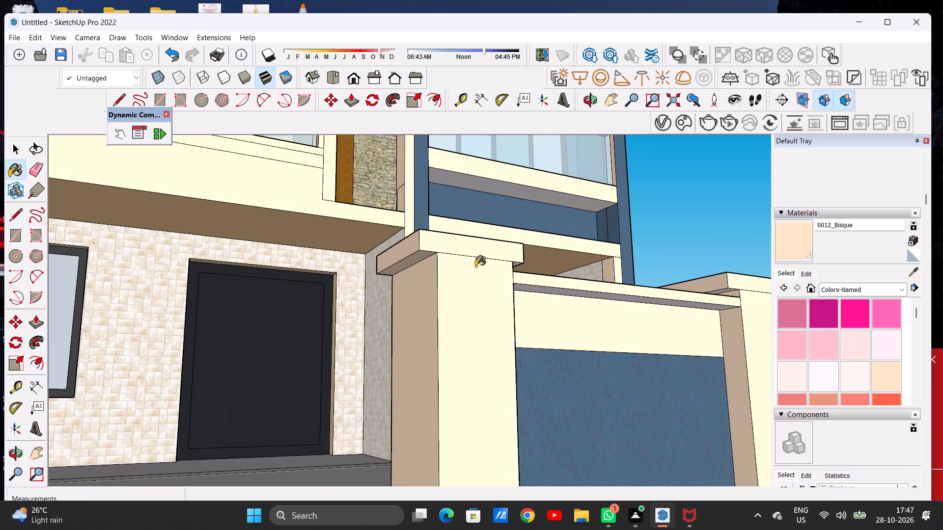
middle_click_drag(473, 270, 393, 337)
middle_click_drag(499, 282, 303, 284)
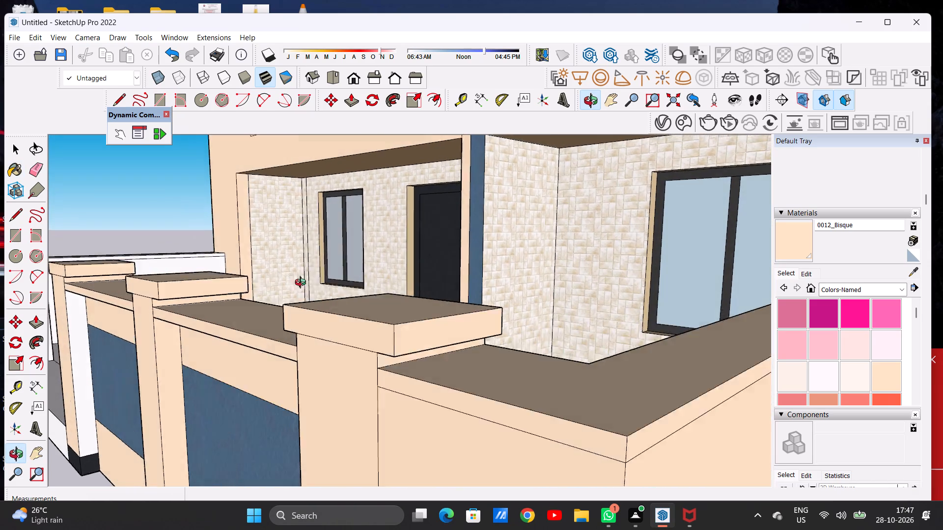
middle_click_drag(303, 284, 331, 285)
scroll(558, 259, "down", 10)
scroll(446, 278, "up", 6)
scroll(404, 290, "up", 2)
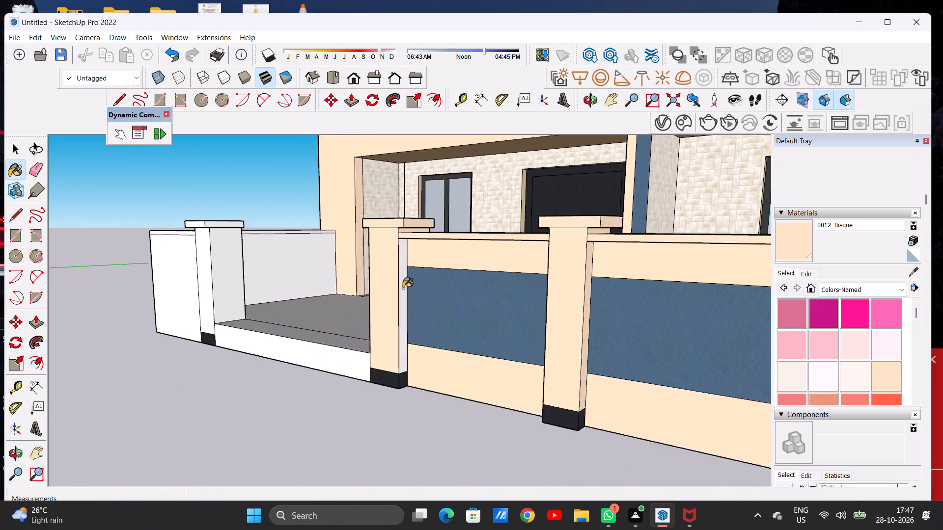
scroll(403, 288, "up", 14)
left_click(401, 281)
scroll(413, 288, "down", 5)
scroll(415, 289, "up", 1)
scroll(416, 289, "down", 11)
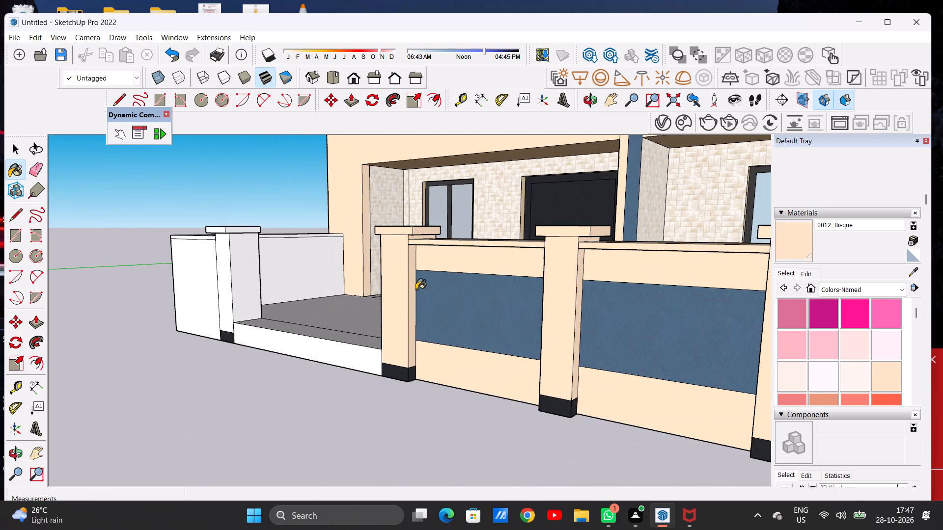
middle_click_drag(418, 293, 451, 319)
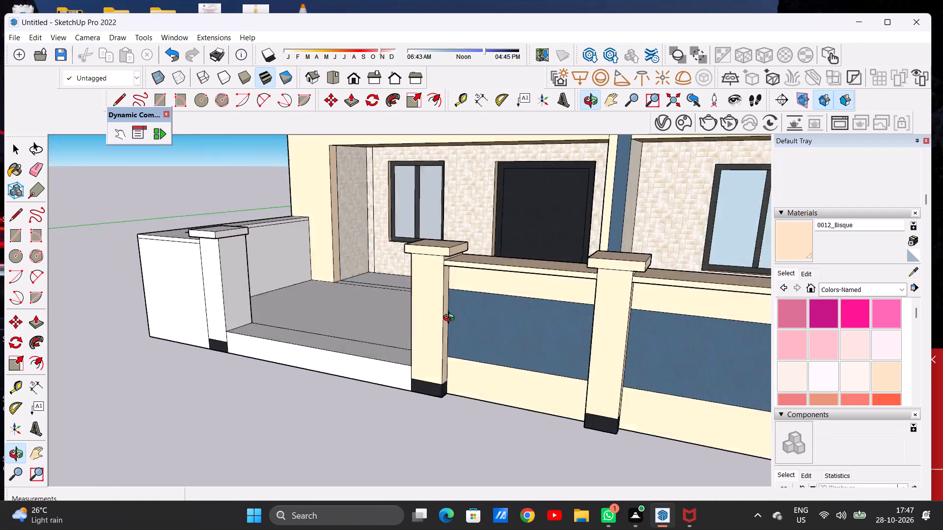
Paint the shaft's front face and entrance-facing side on the white pillar across the entrance opening with 0012_Bisque.
middle_click_drag(451, 319, 481, 367)
middle_click(514, 364)
scroll(407, 320, "down", 2)
scroll(422, 323, "up", 1)
scroll(470, 305, "down", 4)
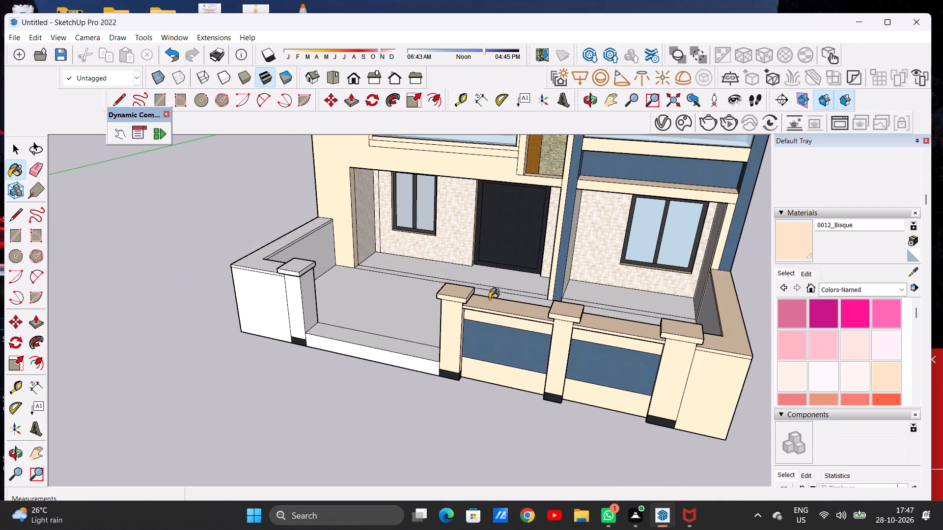
scroll(429, 292, "down", 1)
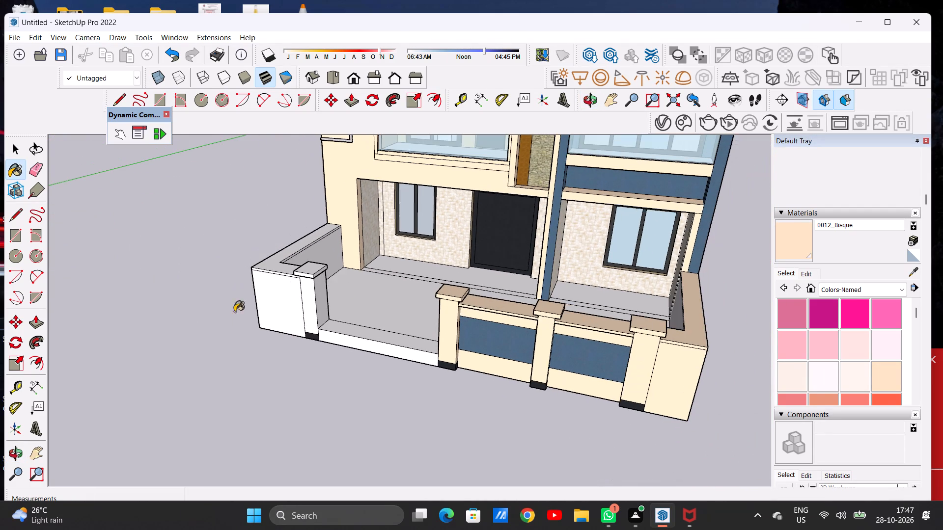
scroll(293, 300, "up", 12)
left_click(315, 297)
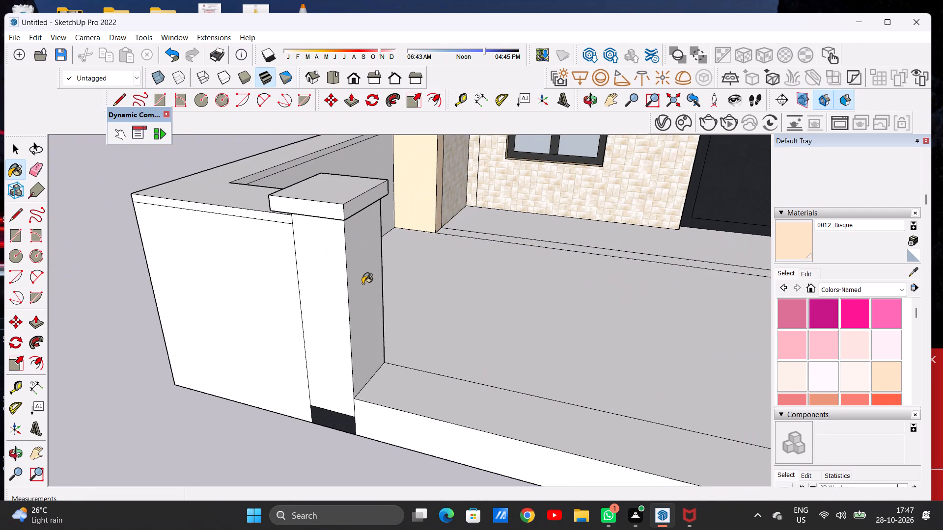
left_click(362, 284)
Paint the front face of that corner-wall pillar's cap with 0012_Bisque.
scroll(311, 330, "down", 7)
middle_click_drag(309, 360, 498, 331)
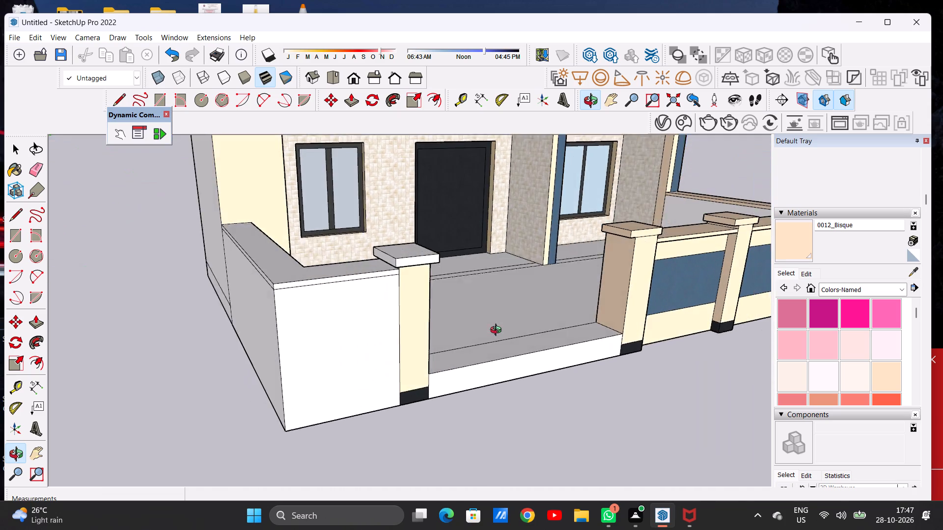
middle_click_drag(498, 331, 499, 334)
scroll(400, 236, "up", 7)
scroll(412, 283, "down", 7)
middle_click_drag(459, 326, 418, 302)
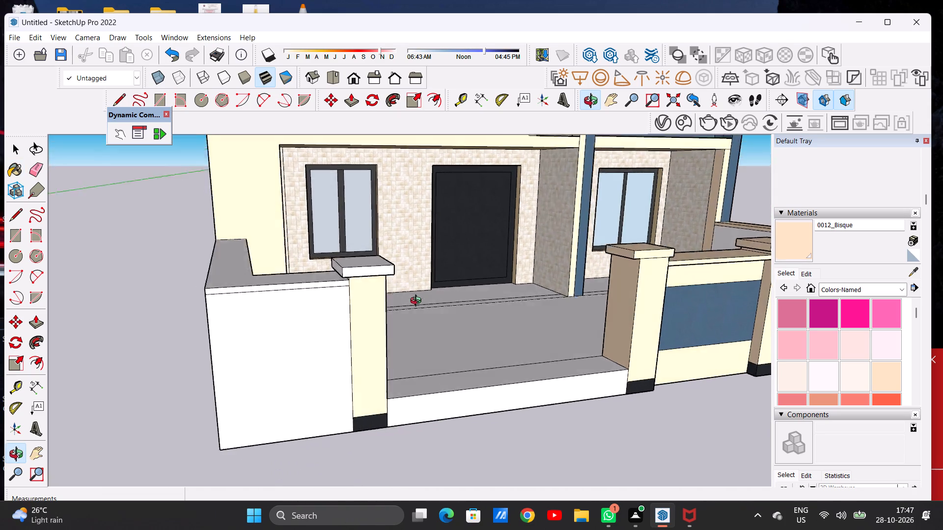
middle_click_drag(418, 302, 405, 293)
scroll(334, 246, "up", 15)
left_click(314, 246)
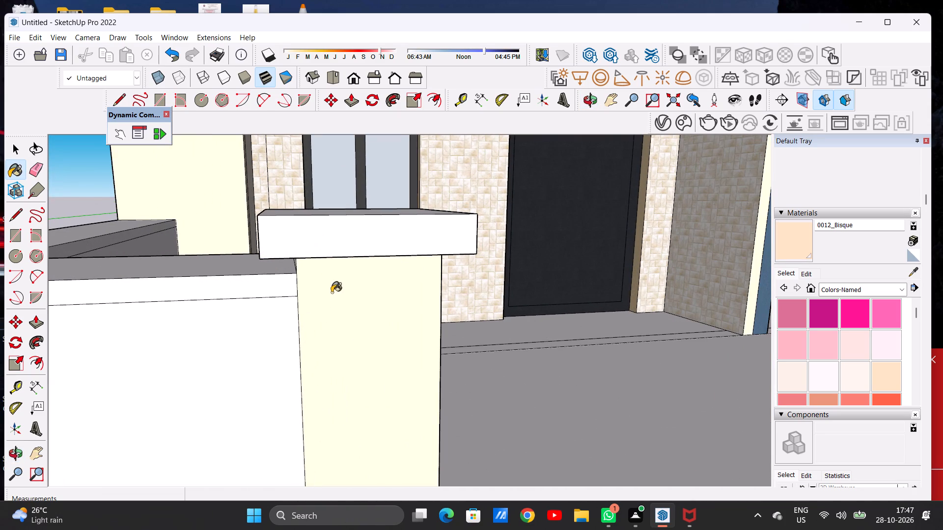
Paint the underside sections and the entrance-facing edge of the corner-wall pillar's cap with 0012_Bisque.
middle_click_drag(332, 292, 274, 223)
scroll(274, 242, "up", 11)
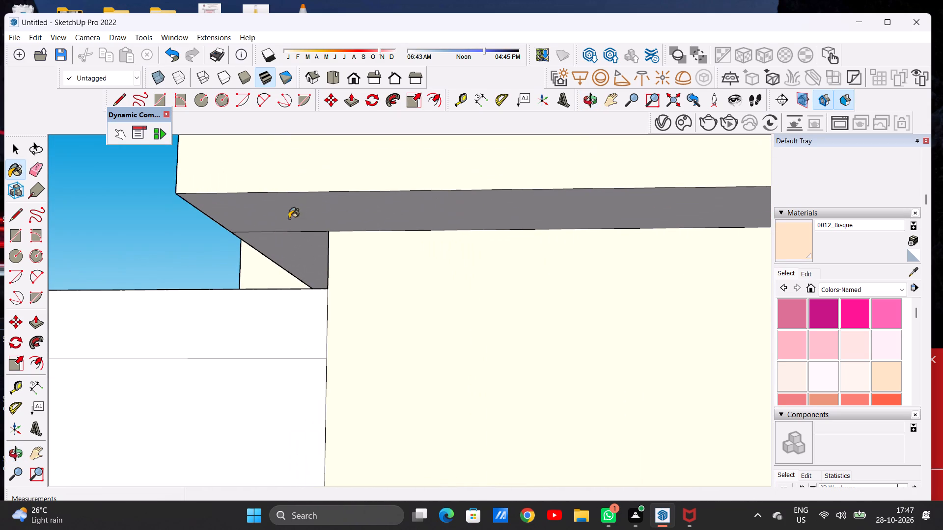
left_click(294, 215)
left_click(298, 244)
scroll(253, 272, "down", 6)
scroll(344, 273, "up", 5)
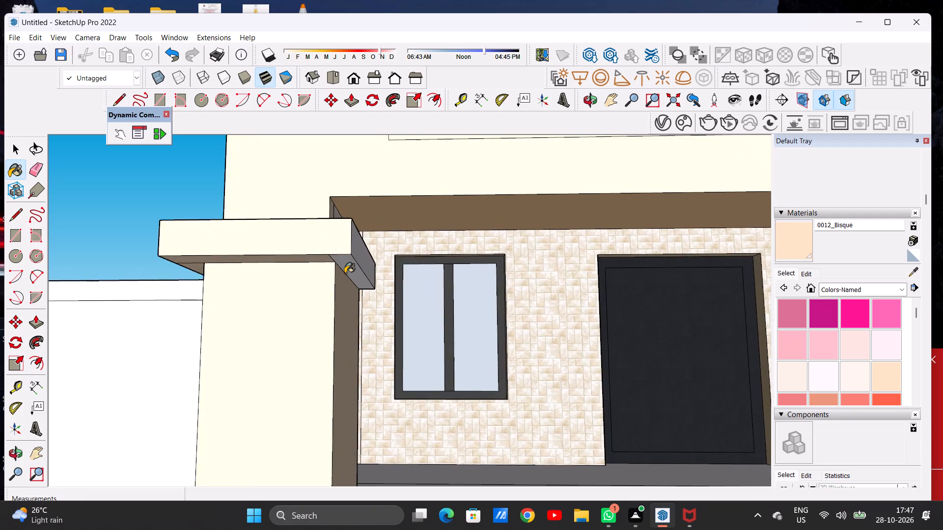
scroll(344, 266, "up", 12)
left_click(344, 266)
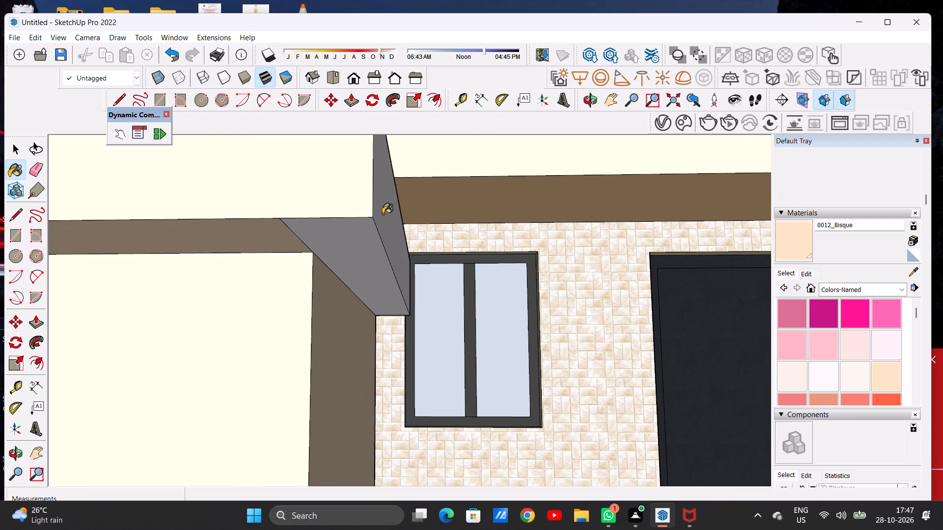
left_click(383, 214)
Paint the top face of the corner-wall pillar's cap with 0012_Bisque.
scroll(328, 248, "down", 20)
middle_click_drag(347, 258, 211, 305)
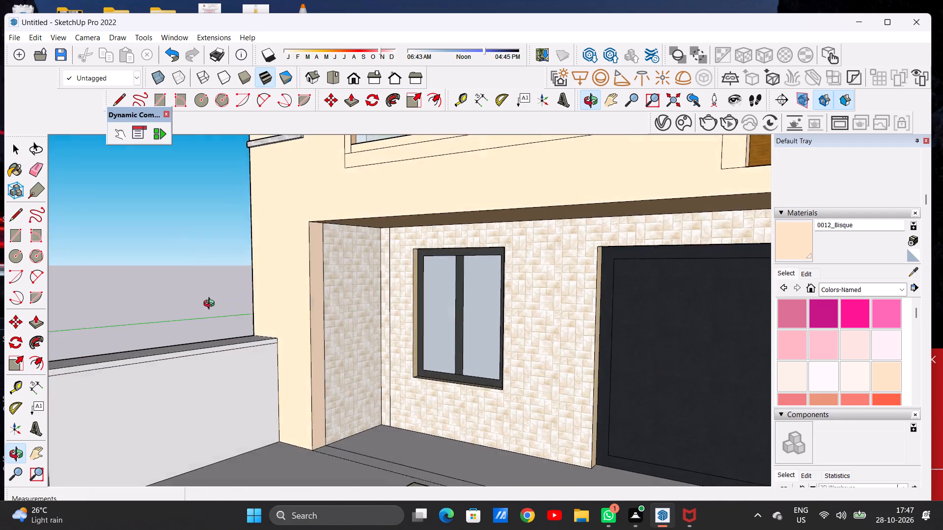
middle_click_drag(211, 305, 211, 317)
scroll(328, 311, "down", 6)
middle_click_drag(263, 324, 78, 389)
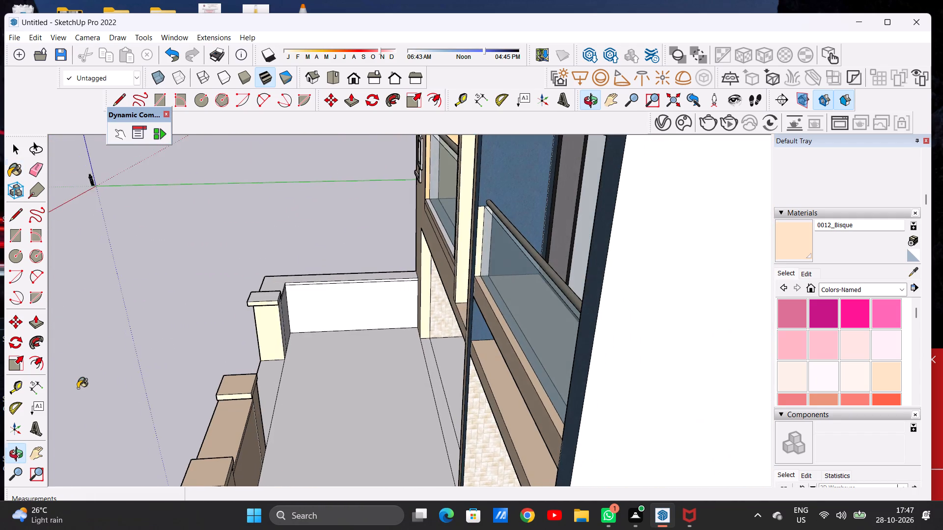
scroll(243, 343, "up", 7)
scroll(303, 264, "down", 1)
scroll(303, 255, "up", 4)
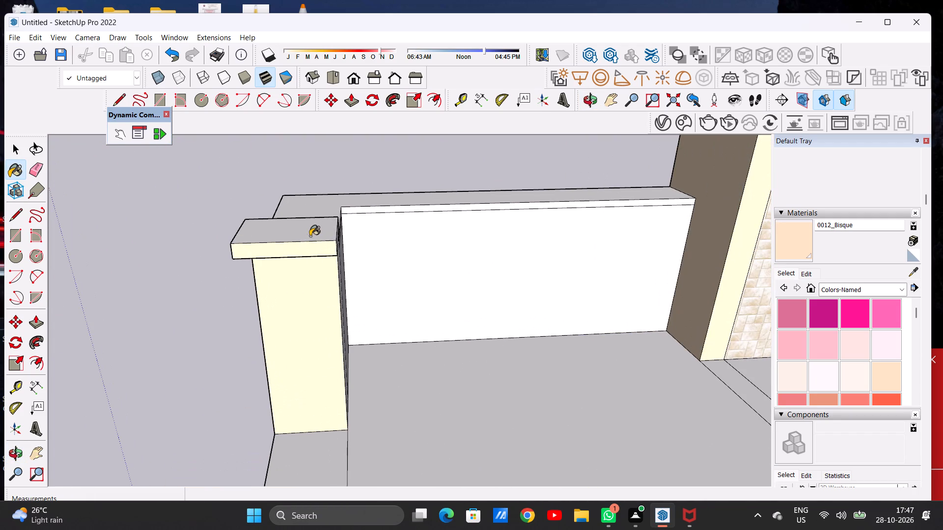
left_click(310, 236)
Paint the courtyard-facing rear of the corner-wall pillar's shaft and cap with 0012_Bisque.
scroll(351, 261, "up", 6)
middle_click_drag(338, 289, 282, 277)
left_click(289, 276)
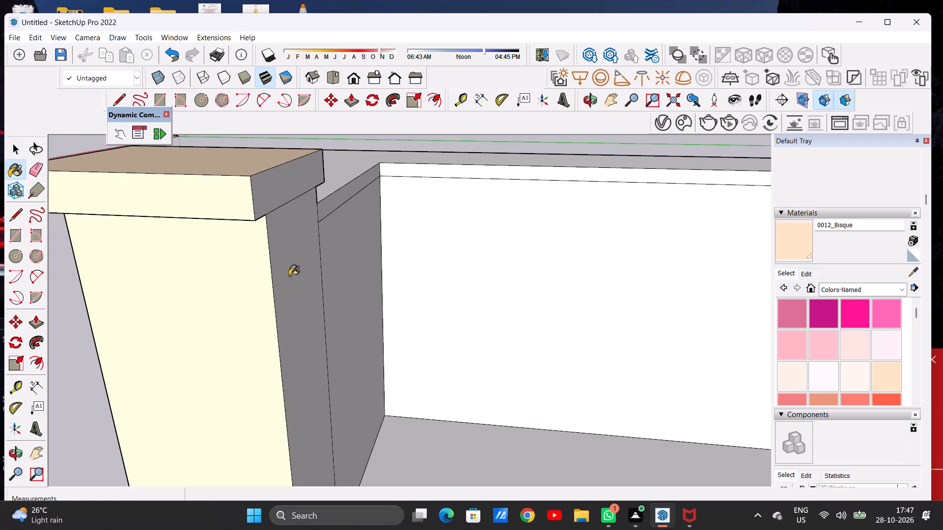
left_click(259, 194)
Paint the inner faces and inner coping edges of the short front wall and adjoining side wall with 0012_Bisque.
left_click(371, 233)
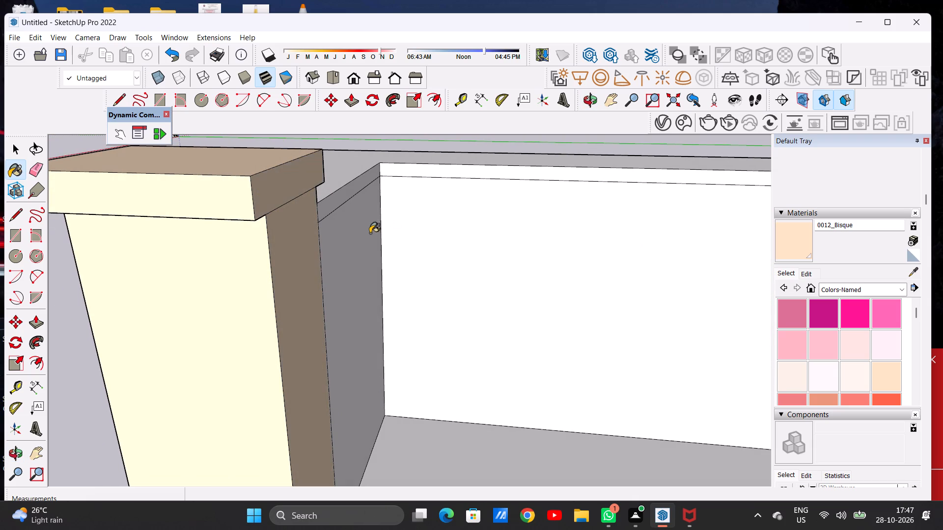
left_click(422, 221)
scroll(338, 196, "up", 5)
left_click(338, 196)
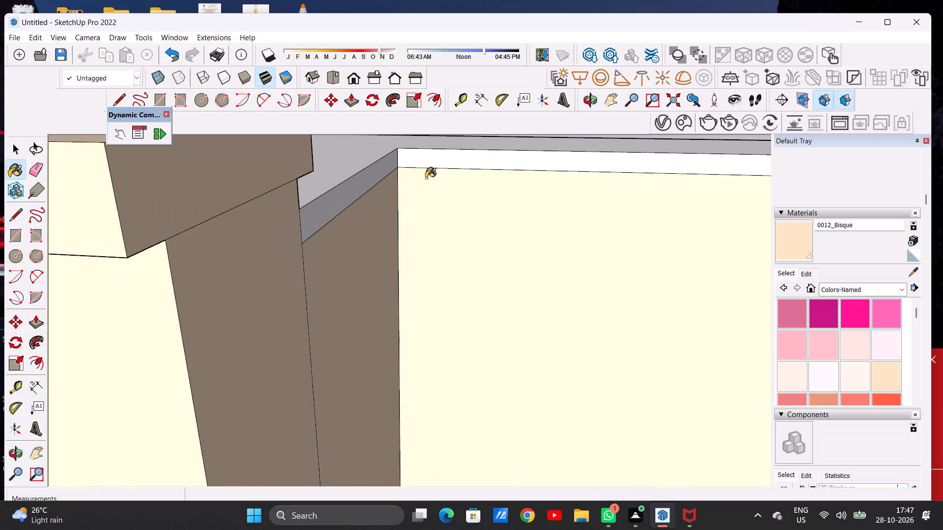
left_click(435, 163)
Paint the top of the L-shaped coping on the corner boundary wall beside the pillar with 0012_Bisque.
scroll(410, 226, "down", 19)
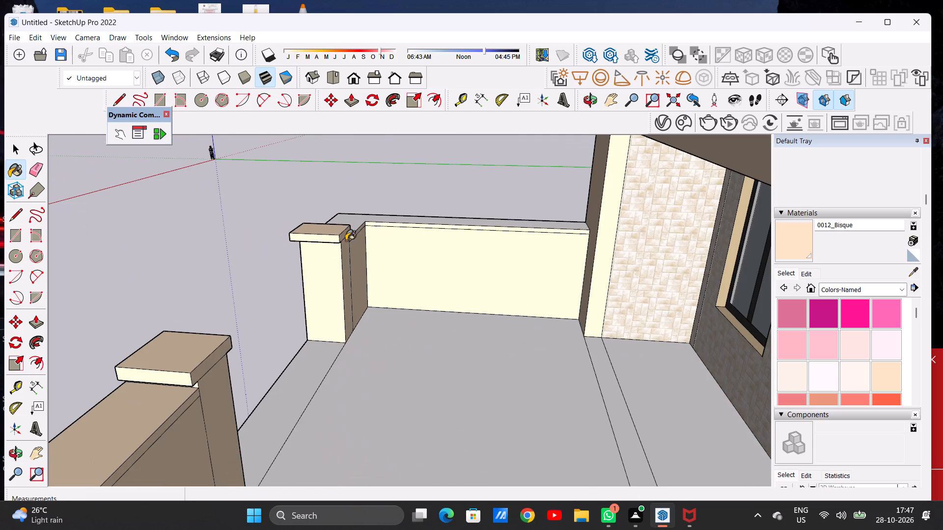
middle_click_drag(290, 249, 518, 240)
middle_click_drag(308, 291, 482, 260)
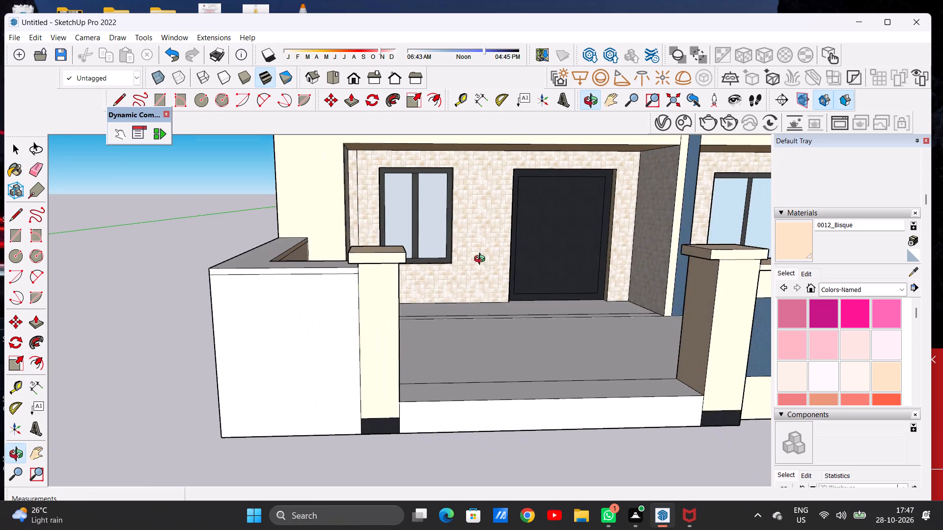
middle_click_drag(482, 260, 482, 260)
scroll(522, 247, "down", 5)
middle_click_drag(361, 274, 505, 312)
scroll(493, 278, "up", 2)
scroll(493, 278, "down", 1)
scroll(493, 278, "up", 1)
scroll(493, 278, "down", 1)
scroll(493, 278, "up", 2)
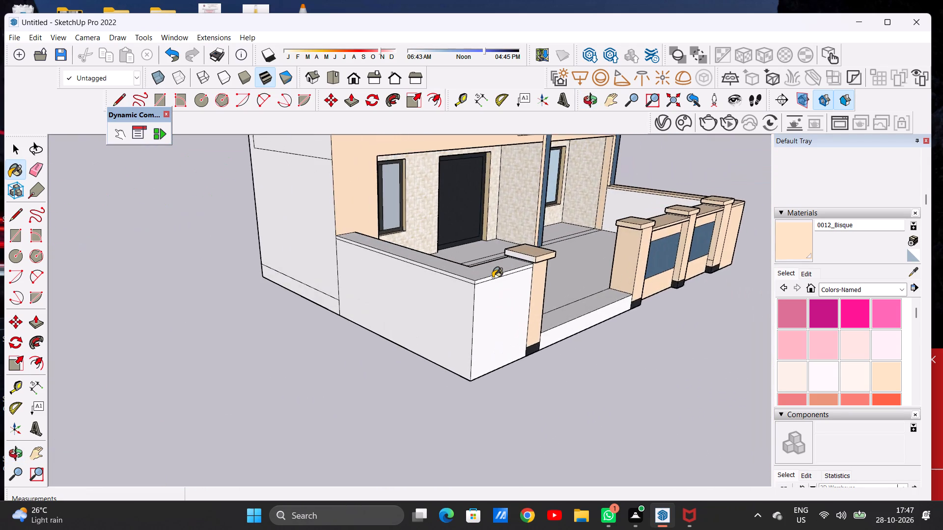
scroll(493, 278, "up", 6)
left_click(474, 268)
Paint the outer coping edges and outer faces of the corner's side wall and short front wall with 0012_Bisque.
scroll(487, 285, "down", 1)
scroll(486, 286, "up", 8)
scroll(458, 280, "down", 1)
scroll(458, 280, "up", 4)
left_click(458, 280)
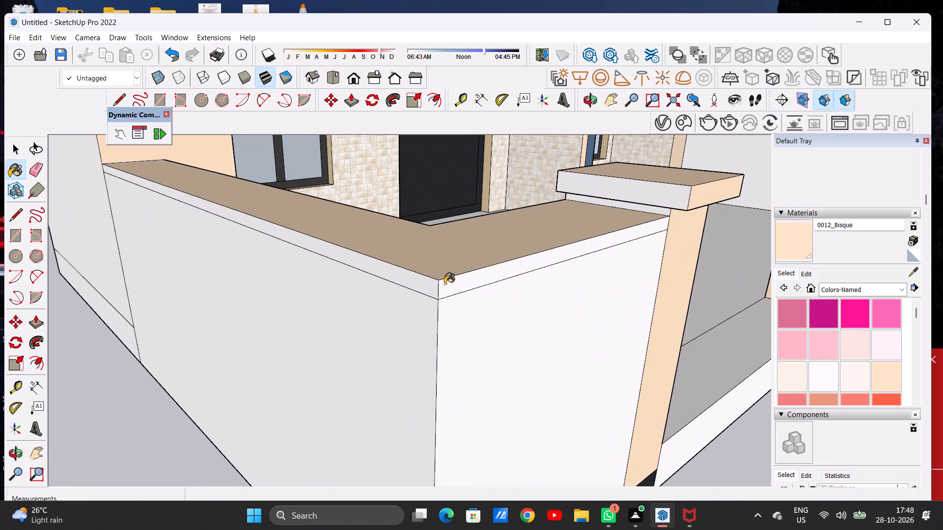
left_click(427, 286)
left_click(402, 340)
left_click(470, 338)
Paint the corner-wall pillar cap's edge facing the side wall with 0012_Bisque.
scroll(393, 258, "down", 8)
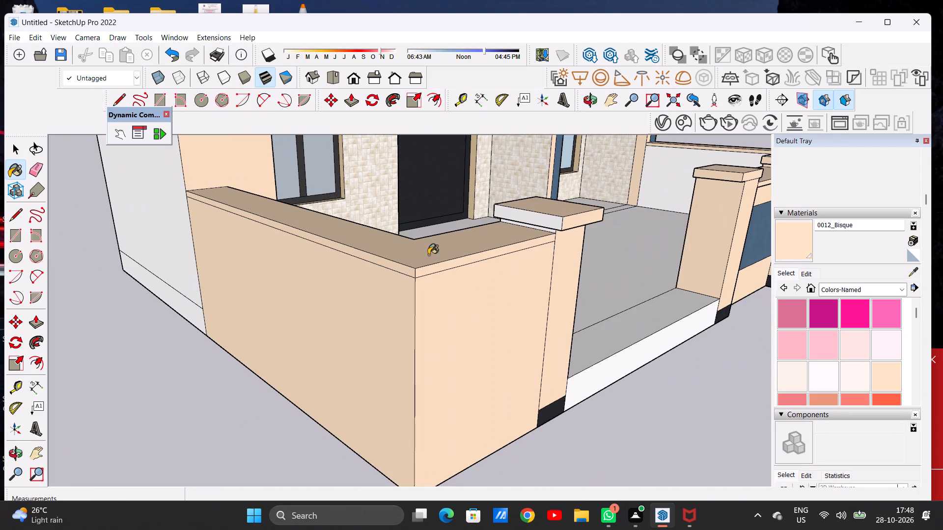
middle_click_drag(456, 247, 461, 300)
scroll(548, 283, "up", 7)
left_click(566, 263)
Paint the narrow shaft strip between the coping and the corner-wall pillar's cap with 0012_Bisque.
middle_click_drag(571, 317, 548, 275)
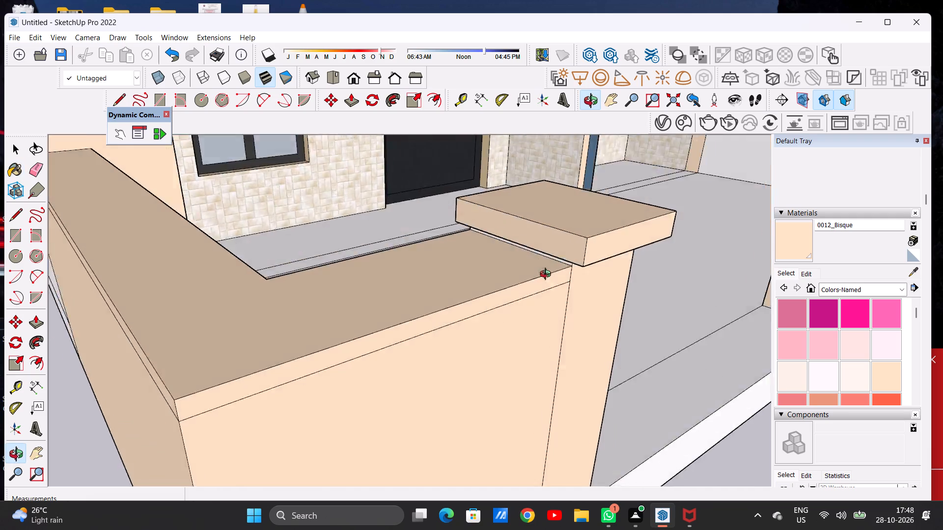
middle_click_drag(548, 275, 514, 205)
scroll(553, 240, "up", 12)
left_click(555, 220)
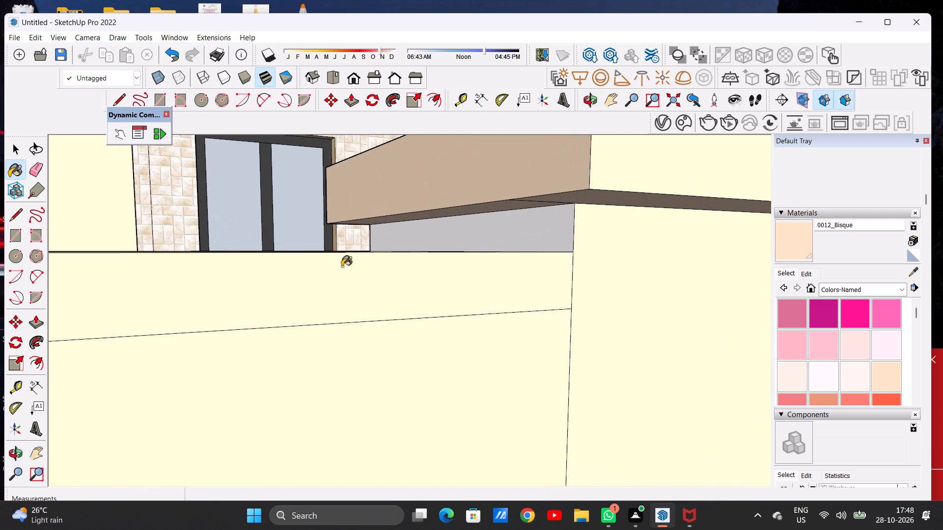
Examine the boundary wall, pillars and entrance step from several angles for surfaces left unpainted.
scroll(329, 274, "down", 20)
scroll(329, 274, "down", 2)
scroll(451, 250, "up", 1)
scroll(457, 250, "down", 2)
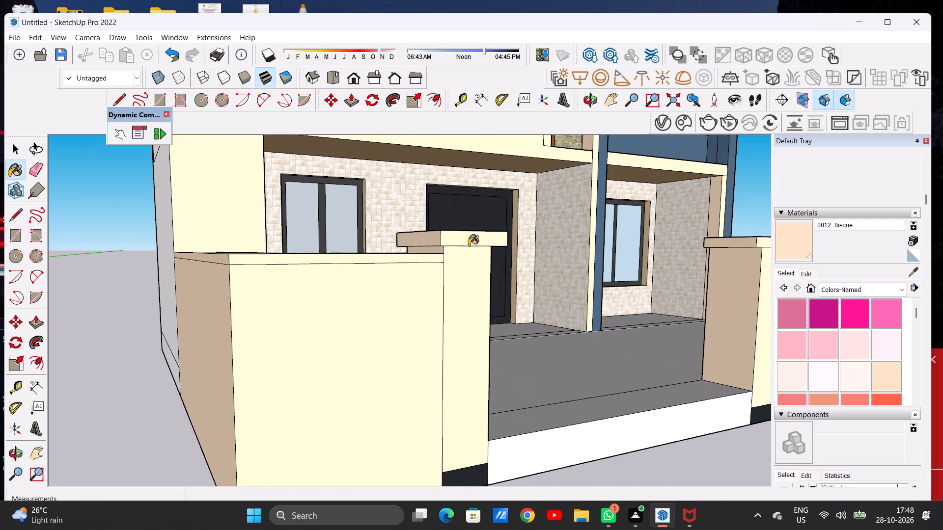
middle_click_drag(479, 253, 404, 289)
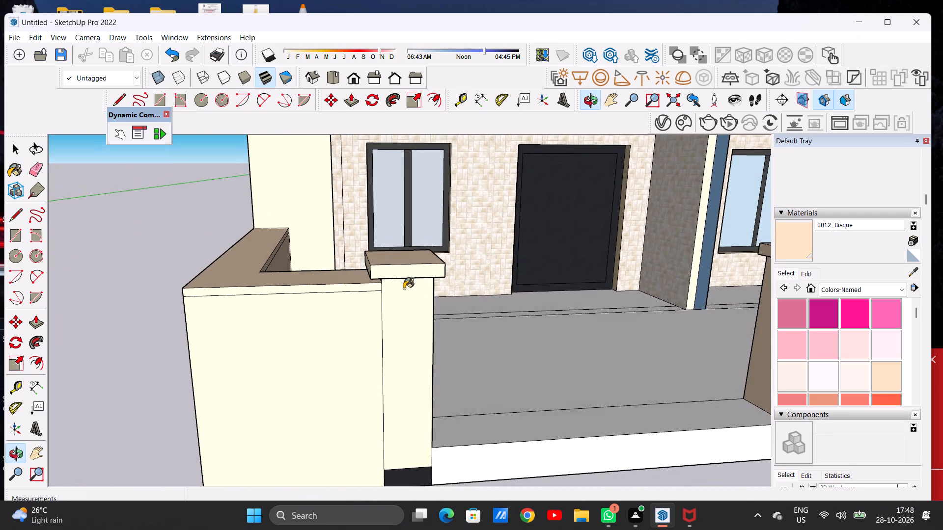
scroll(404, 289, "down", 5)
scroll(404, 289, "up", 1)
scroll(410, 278, "down", 7)
scroll(366, 284, "down", 8)
scroll(446, 324, "up", 10)
scroll(446, 324, "down", 1)
scroll(446, 324, "up", 2)
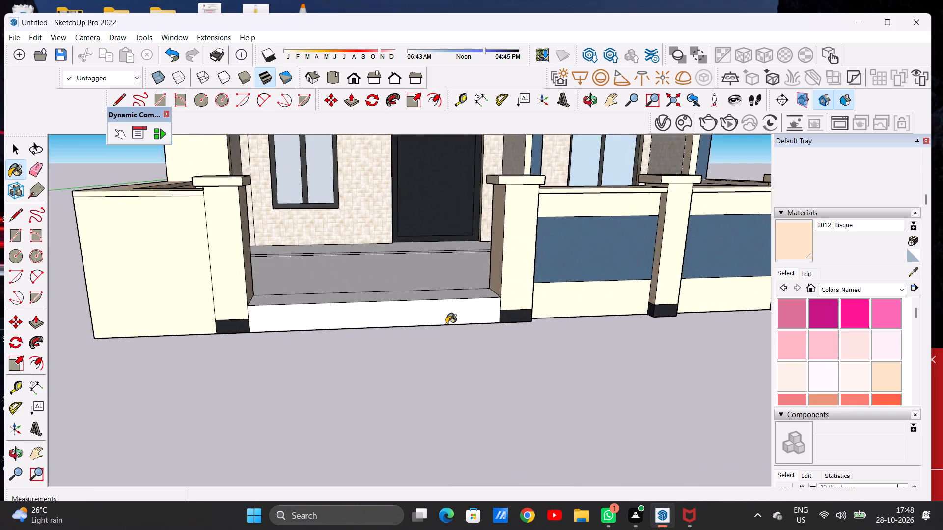
scroll(446, 324, "up", 2)
middle_click_drag(445, 318, 297, 422)
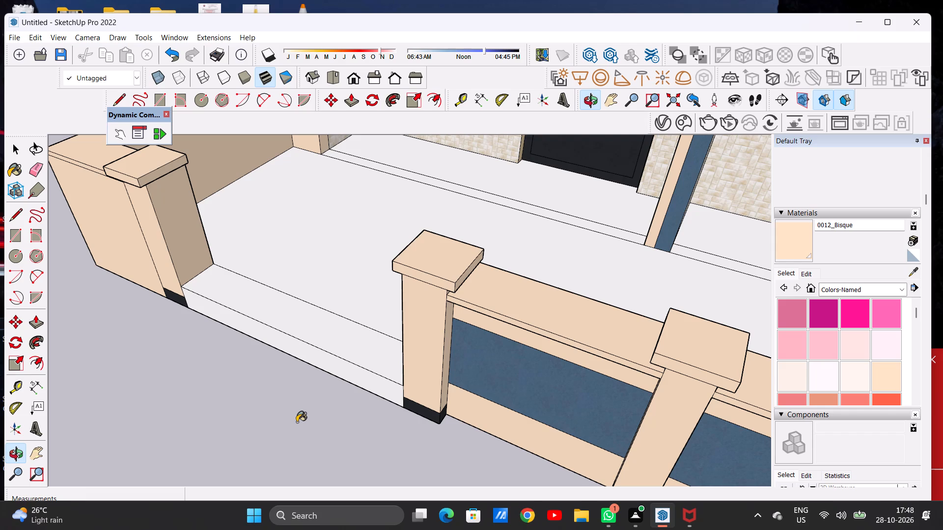
scroll(428, 340, "down", 10)
middle_click_drag(356, 360, 421, 332)
scroll(411, 342, "up", 3)
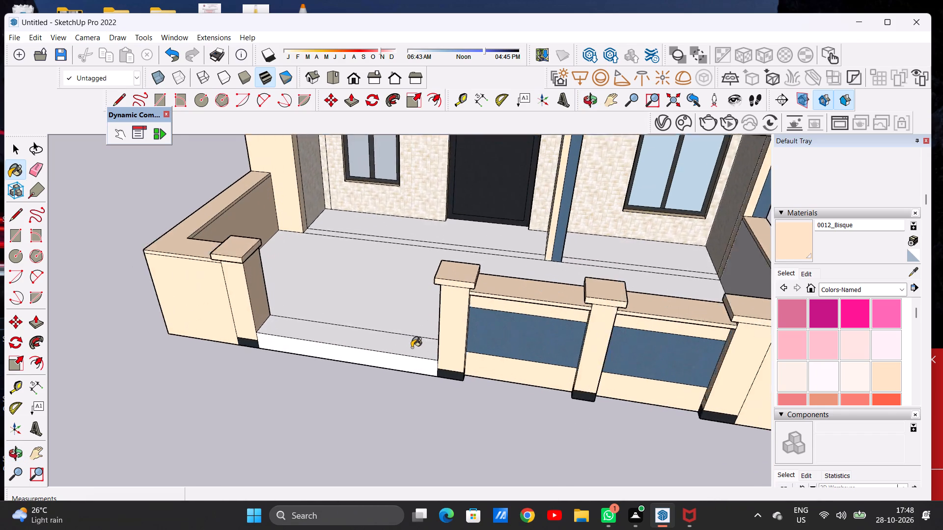
scroll(412, 347, "up", 2)
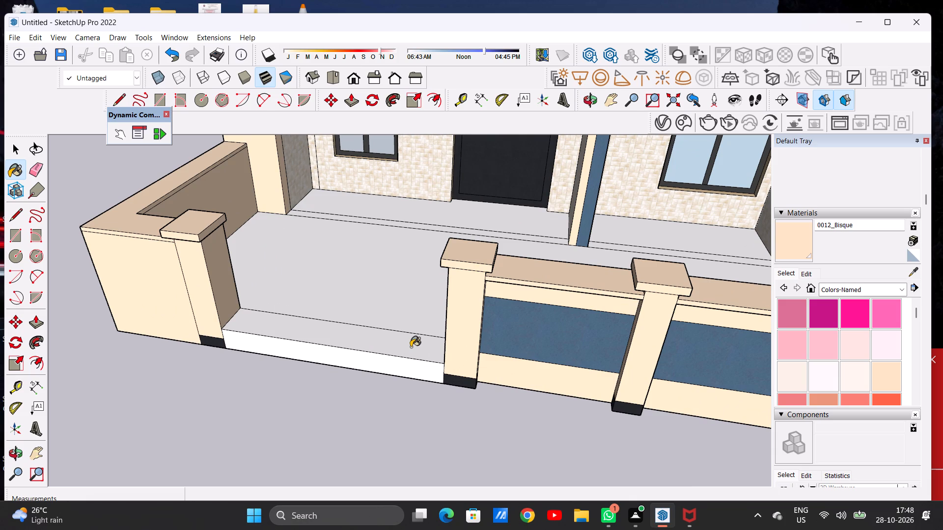
Review the whole house's front elevation, from the roof pergolas down to the boundary wall.
scroll(408, 349, "down", 20)
scroll(417, 355, "down", 1)
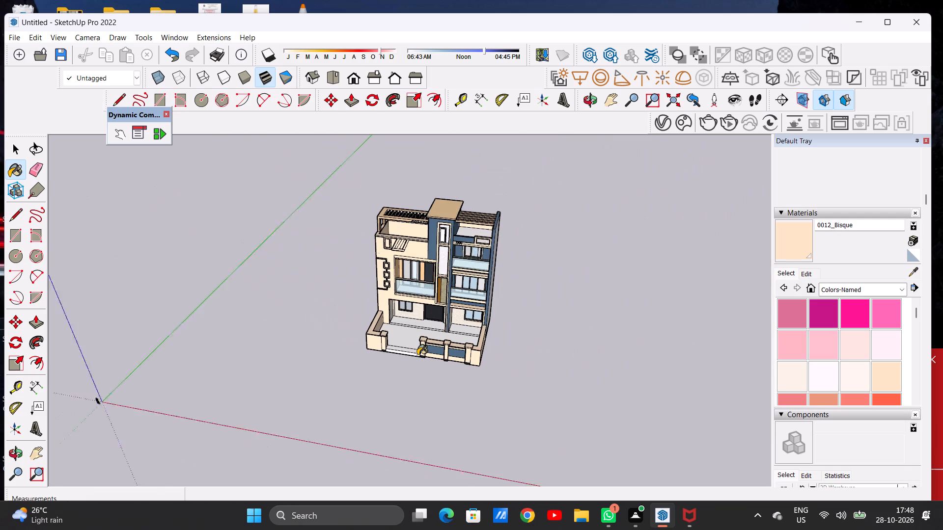
scroll(417, 355, "down", 1)
scroll(432, 233, "up", 7)
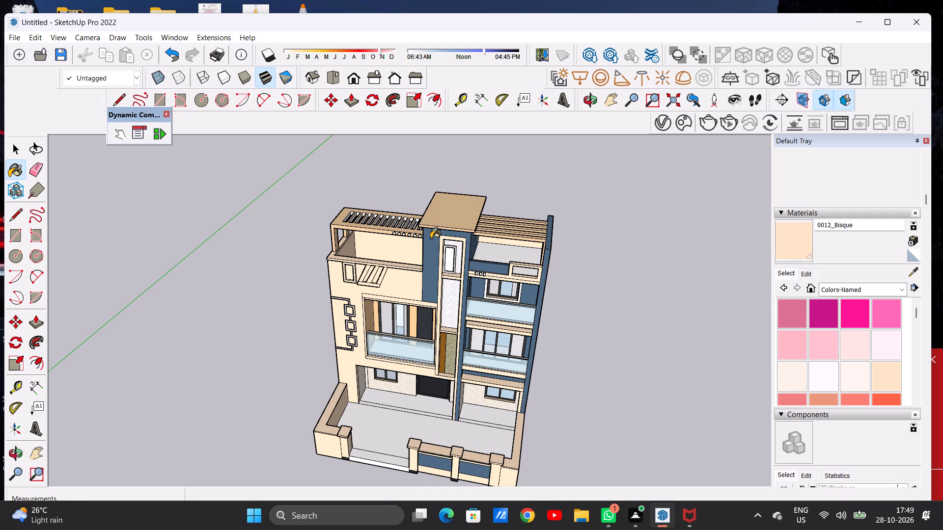
scroll(353, 276, "down", 3)
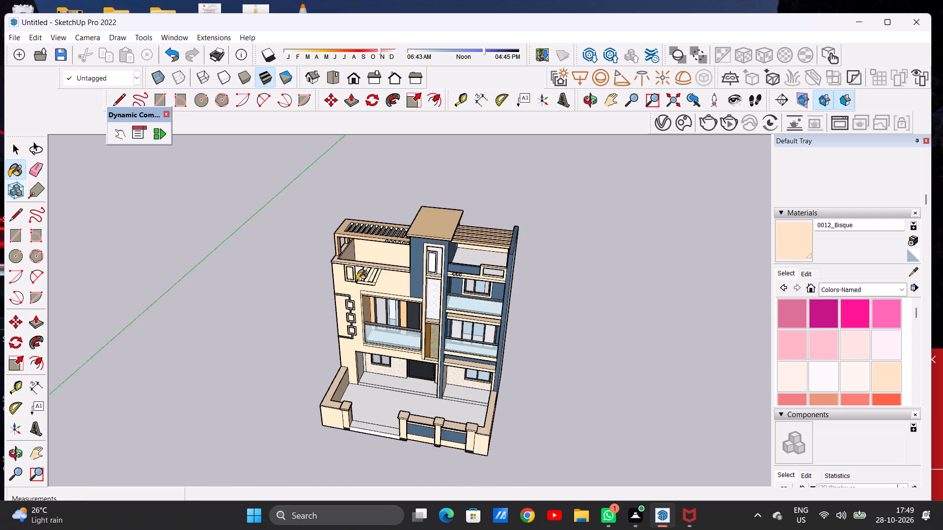
scroll(357, 280, "down", 9)
scroll(442, 283, "up", 19)
scroll(441, 275, "down", 2)
scroll(441, 275, "up", 1)
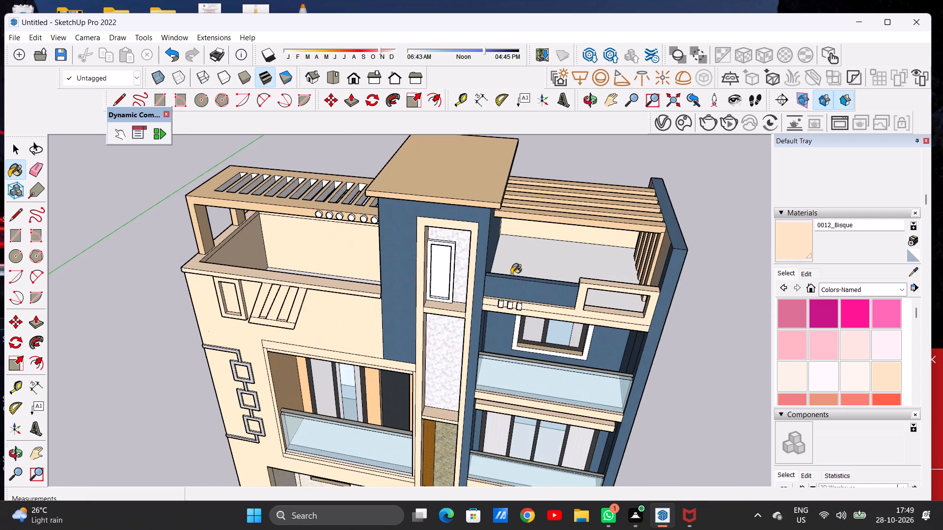
middle_click_drag(509, 273, 540, 227)
scroll(540, 227, "up", 1)
scroll(400, 269, "down", 5)
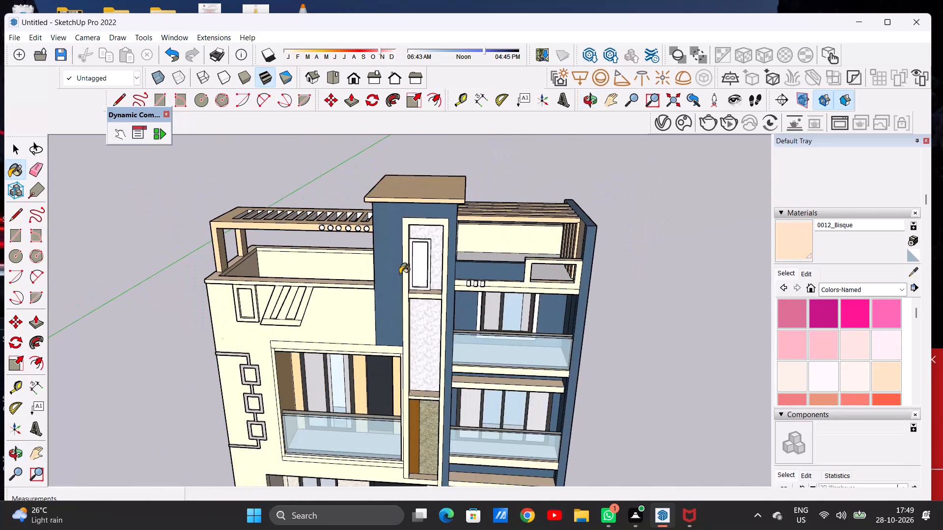
scroll(400, 274, "down", 14)
middle_click_drag(447, 368, 445, 334)
scroll(445, 334, "up", 7)
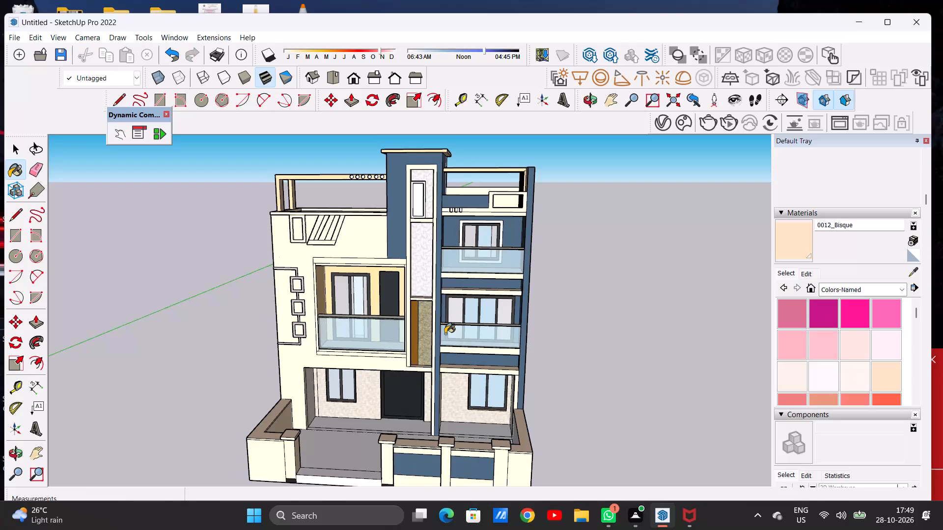
scroll(408, 294, "down", 8)
scroll(424, 266, "up", 7)
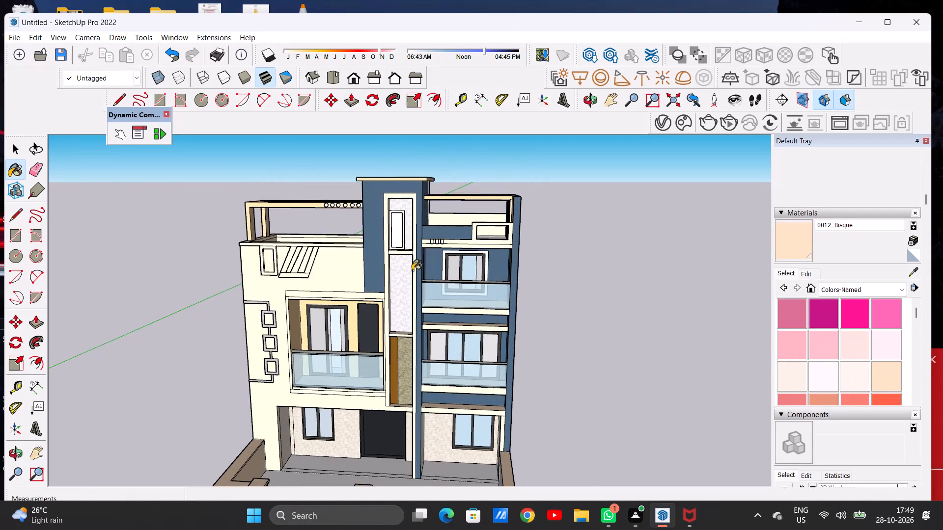
Examine the front boundary wall, its pillars and the entrance from several angles for surfaces left unpainted.
scroll(412, 270, "up", 2)
scroll(424, 278, "down", 13)
scroll(424, 364, "up", 7)
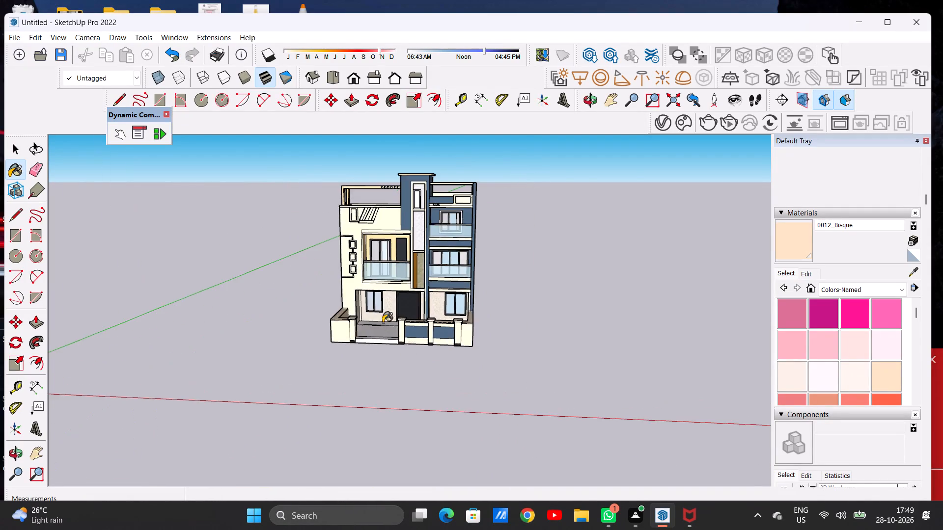
scroll(383, 322, "up", 7)
middle_click_drag(432, 310, 144, 335)
middle_click_drag(379, 337, 320, 330)
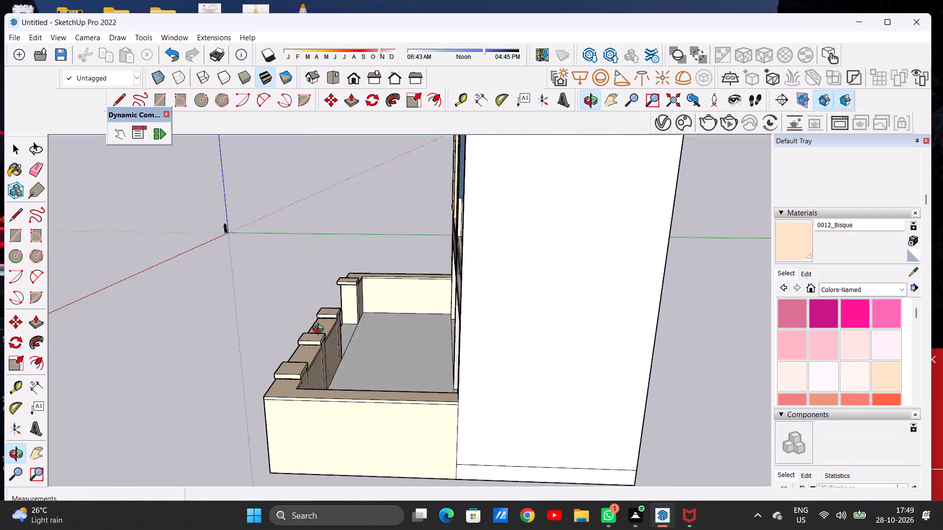
middle_click_drag(320, 330, 266, 356)
middle_click_drag(333, 296, 380, 291)
scroll(380, 279, "up", 4)
scroll(380, 279, "down", 1)
scroll(380, 279, "up", 3)
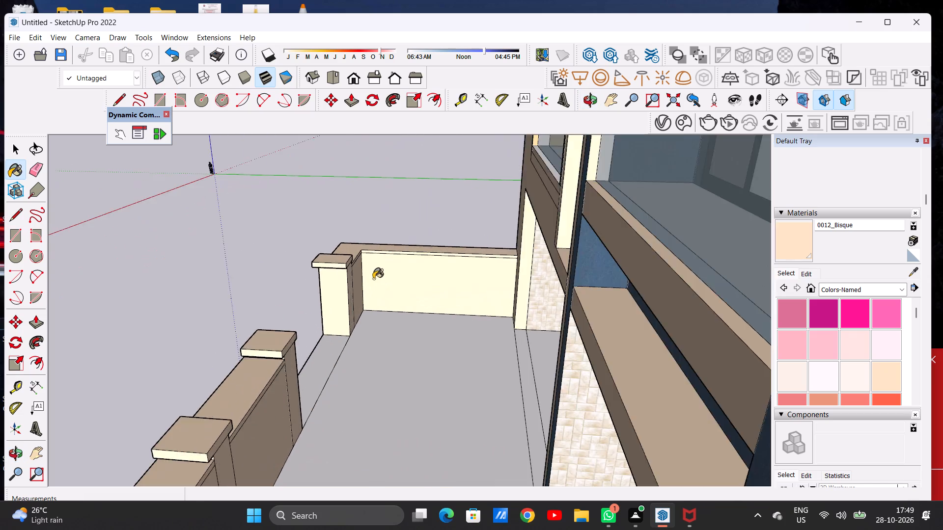
scroll(373, 279, "up", 5)
middle_click_drag(326, 304, 492, 267)
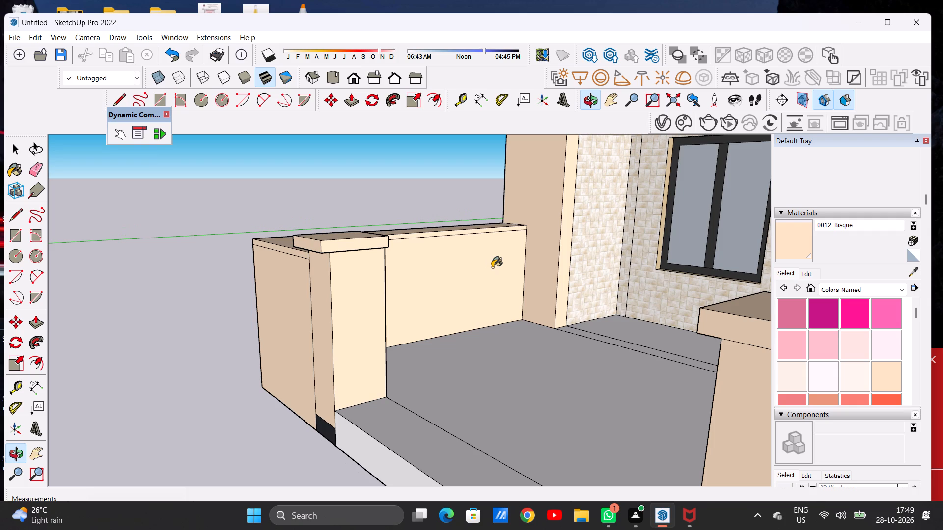
scroll(441, 303, "down", 16)
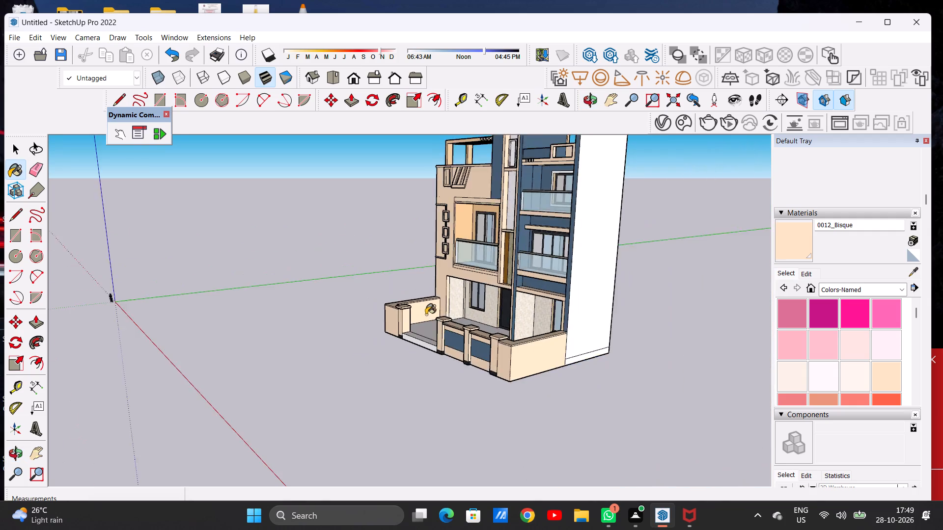
scroll(426, 315, "down", 3)
scroll(443, 294, "up", 12)
scroll(457, 293, "down", 1)
scroll(457, 293, "up", 2)
middle_click_drag(434, 333, 576, 304)
scroll(480, 340, "down", 6)
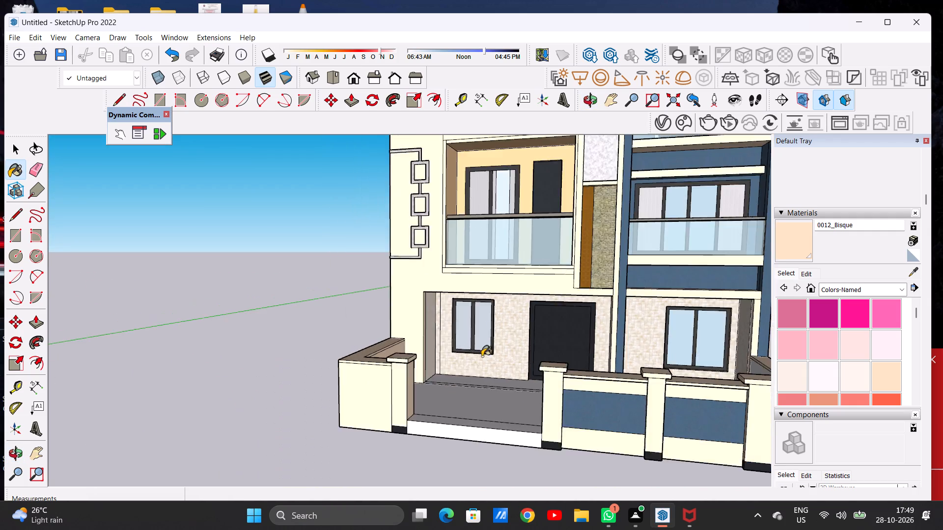
Paint the top and front face of the entrance step between the boundary-wall pillars with 0012_Bisque.
scroll(482, 356, "down", 6)
scroll(490, 386, "up", 11)
middle_click_drag(512, 371, 395, 448)
scroll(388, 454, "up", 7)
left_click(396, 457)
left_click(423, 422)
middle_click_drag(435, 378, 333, 384)
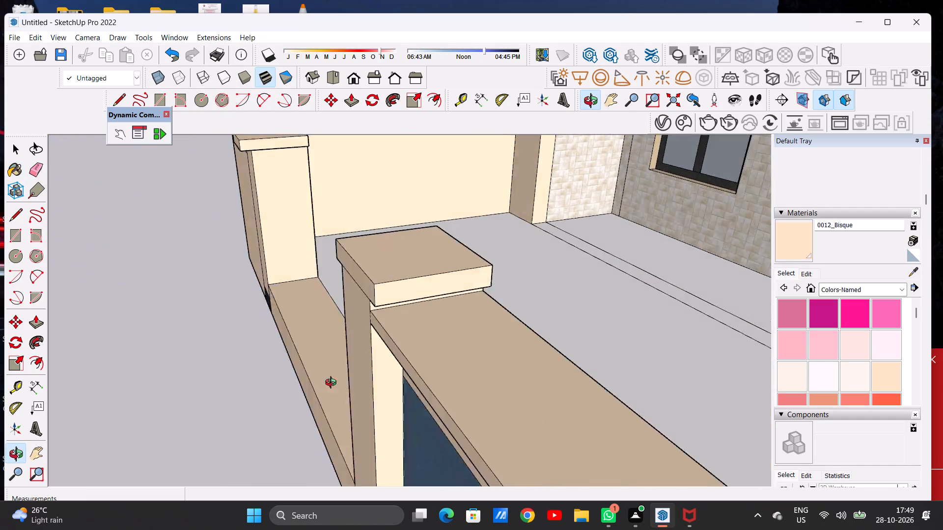
middle_click_drag(333, 384, 551, 335)
Paint the outer side wall beside the entrance gap, covering its base strip, lower section and upper section, with 0012_Bisque.
scroll(482, 408, "down", 18)
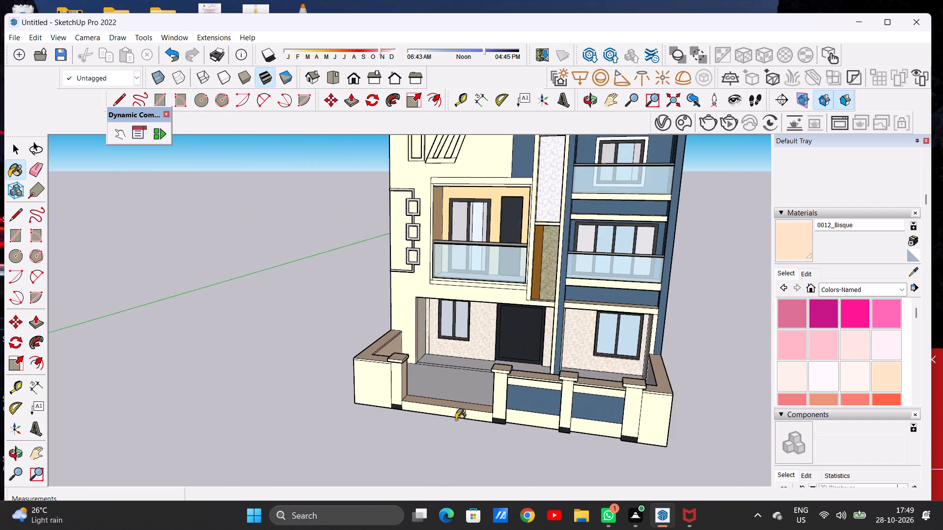
scroll(456, 420, "down", 4)
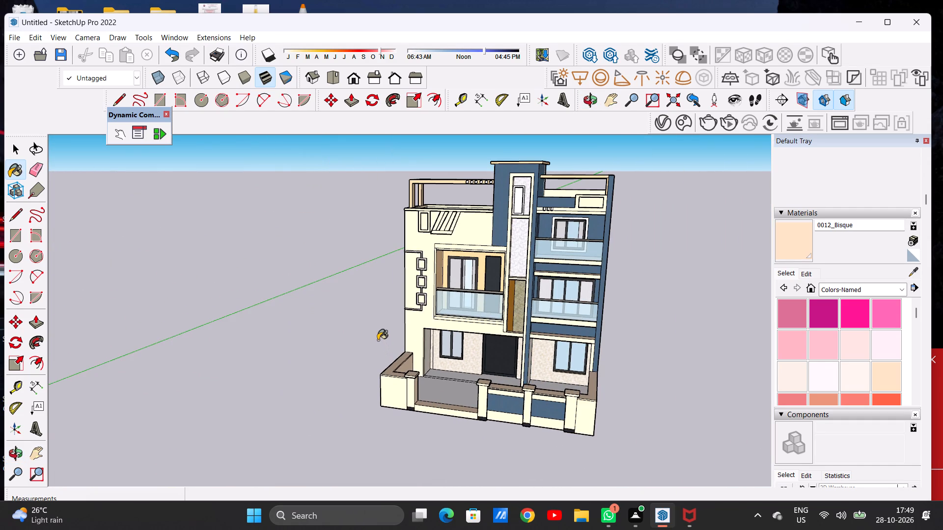
scroll(380, 342, "down", 5)
middle_click_drag(355, 338, 673, 273)
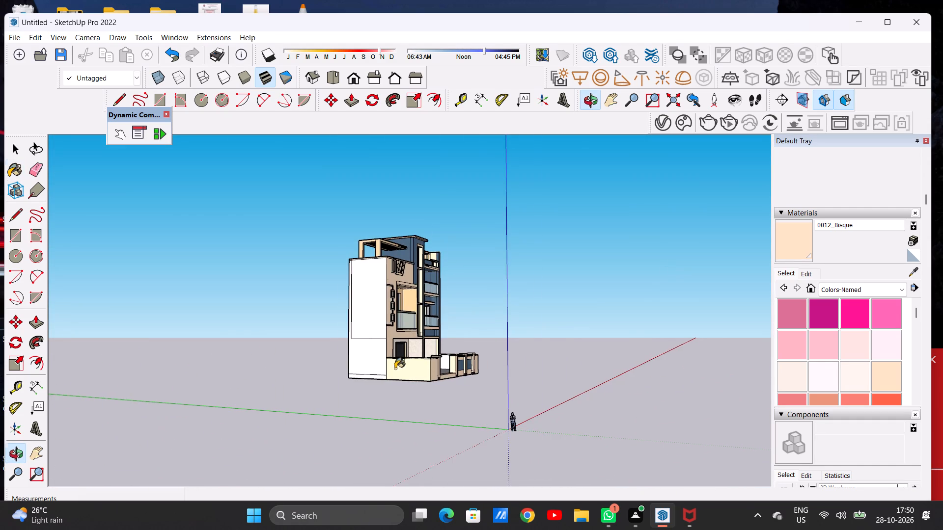
scroll(394, 369, "up", 9)
scroll(377, 380, "down", 1)
scroll(377, 380, "up", 6)
left_click(367, 386)
left_click(362, 357)
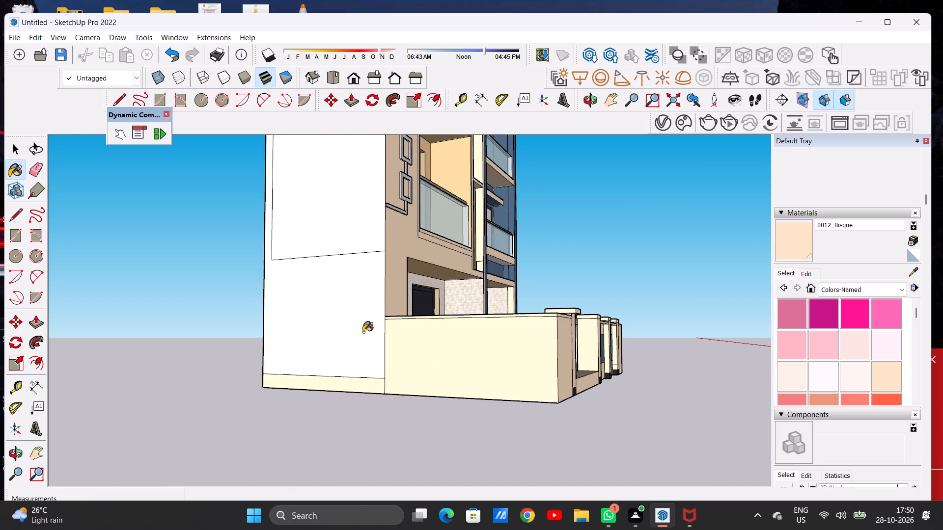
middle_click_drag(363, 332, 359, 405)
left_click(337, 304)
Paint the inner face of the side boundary wall next to the blue-panelled front wall with 0012_Bisque.
scroll(342, 383, "down", 12)
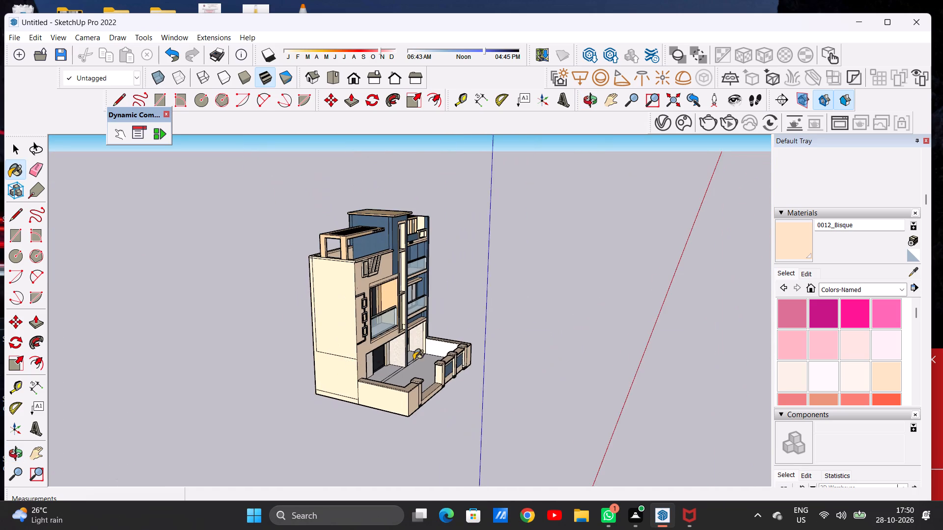
middle_click_drag(414, 360, 292, 406)
scroll(513, 338, "up", 6)
scroll(439, 336, "up", 5)
scroll(435, 353, "down", 1)
scroll(428, 364, "up", 1)
scroll(420, 371, "down", 1)
scroll(418, 373, "up", 4)
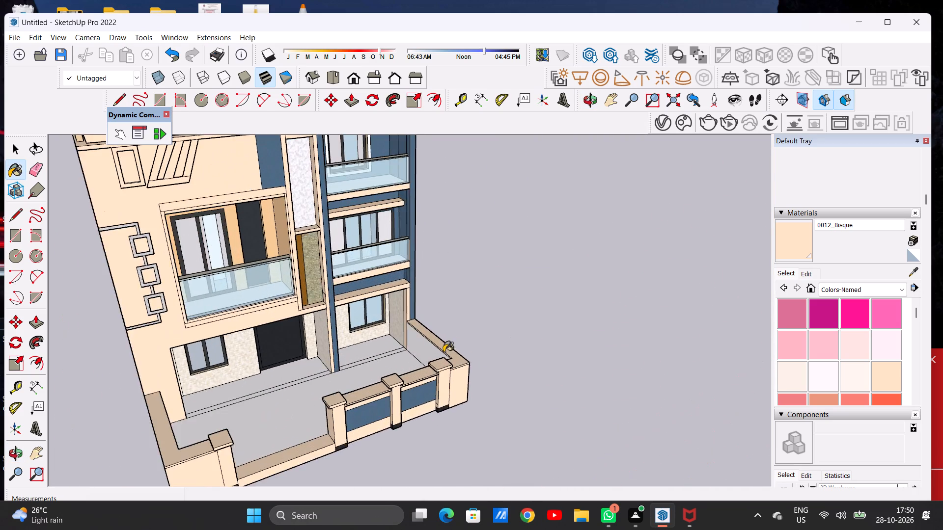
scroll(444, 352, "up", 8)
left_click(432, 352)
Paint the base strip and main face of the house's opposite outer side wall with 0012_Bisque.
scroll(444, 343, "down", 7)
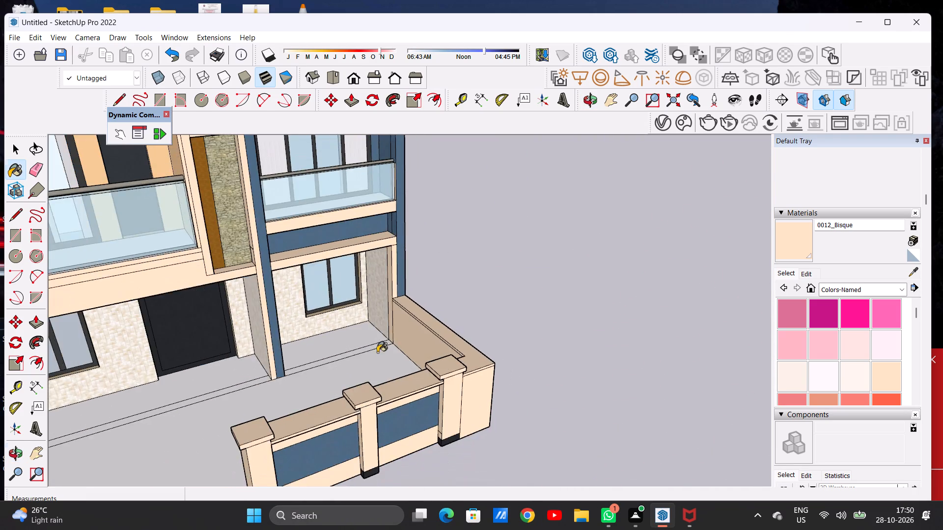
middle_click_drag(378, 352, 300, 318)
scroll(518, 285, "down", 2)
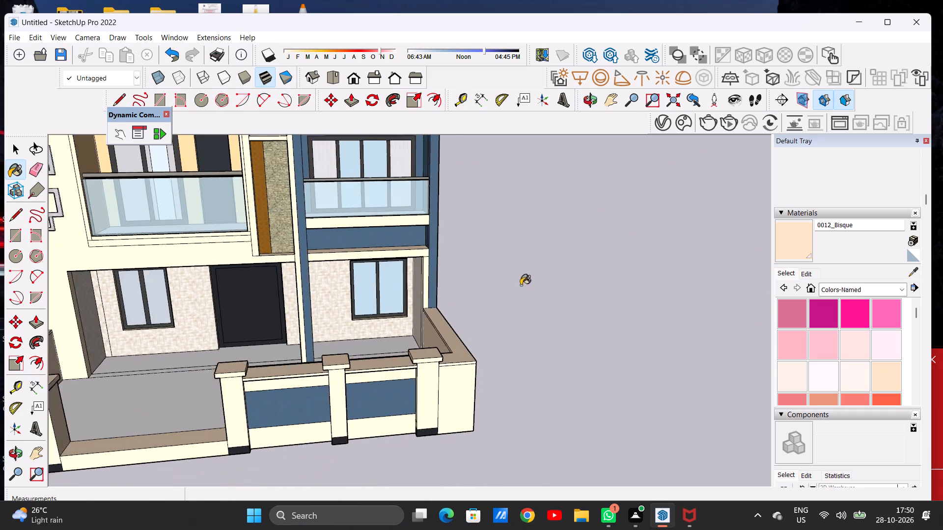
scroll(521, 285, "down", 4)
middle_click_drag(552, 292, 326, 261)
scroll(457, 357, "up", 12)
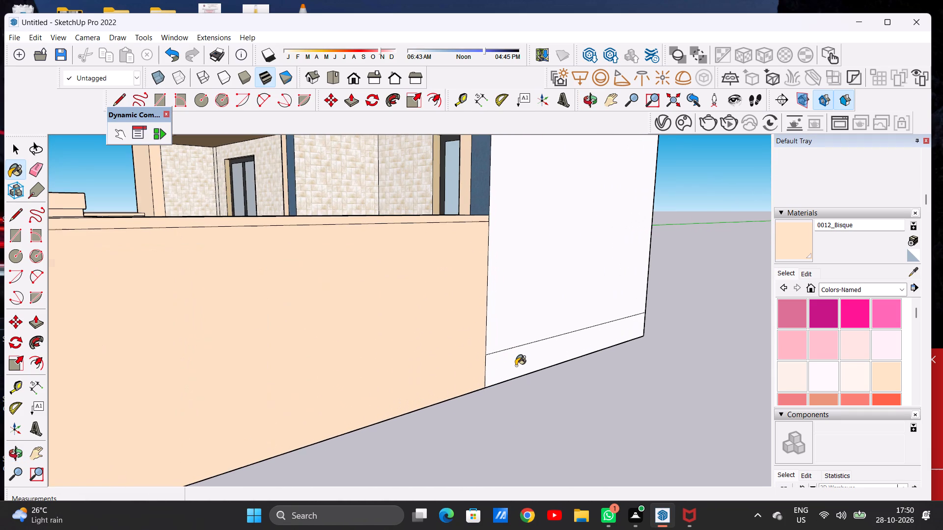
left_click(513, 365)
left_click(510, 336)
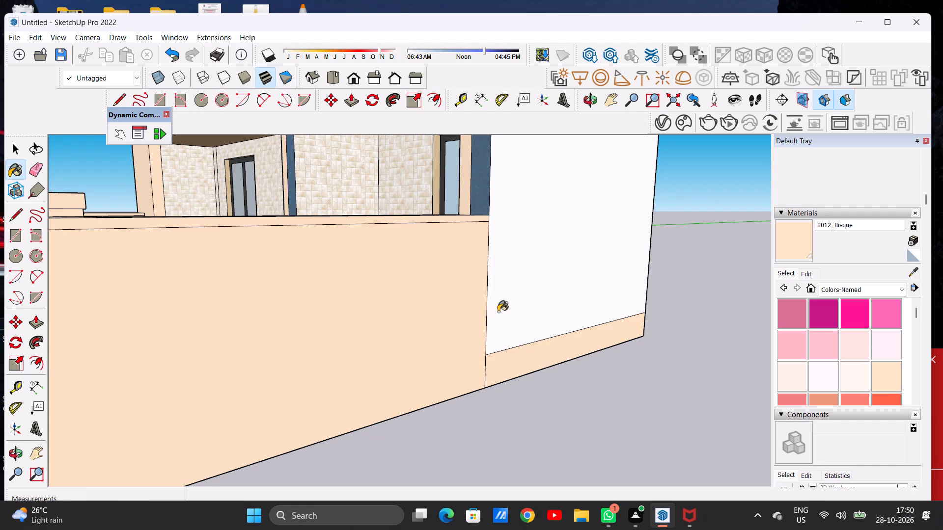
Paint the base strip and main face of the house's rear wall with 0012_Bisque.
scroll(489, 300, "down", 17)
middle_click_drag(524, 279, 245, 321)
scroll(429, 337, "up", 9)
scroll(477, 384, "down", 1)
scroll(478, 384, "up", 5)
left_click(464, 371)
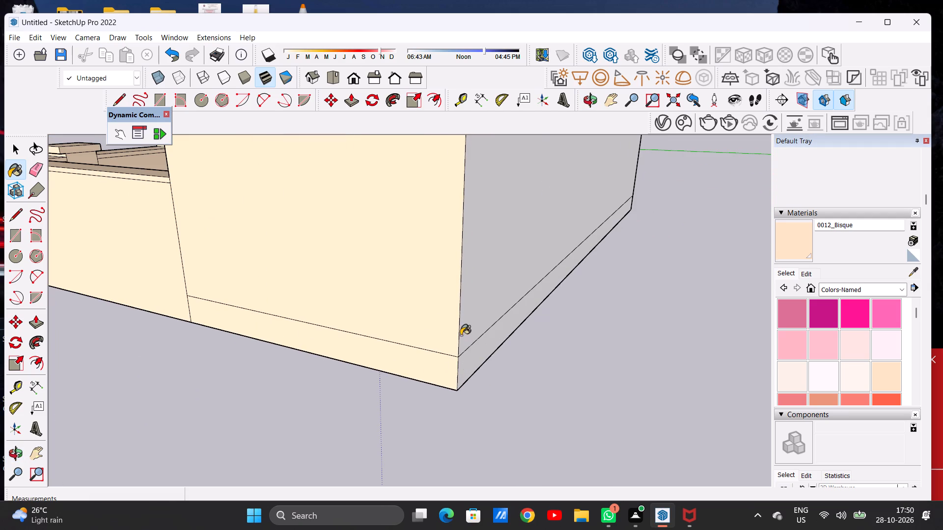
left_click(461, 335)
Review the painted house from the rear, sides and front, including the roof structures.
scroll(420, 383, "down", 7)
scroll(420, 384, "down", 16)
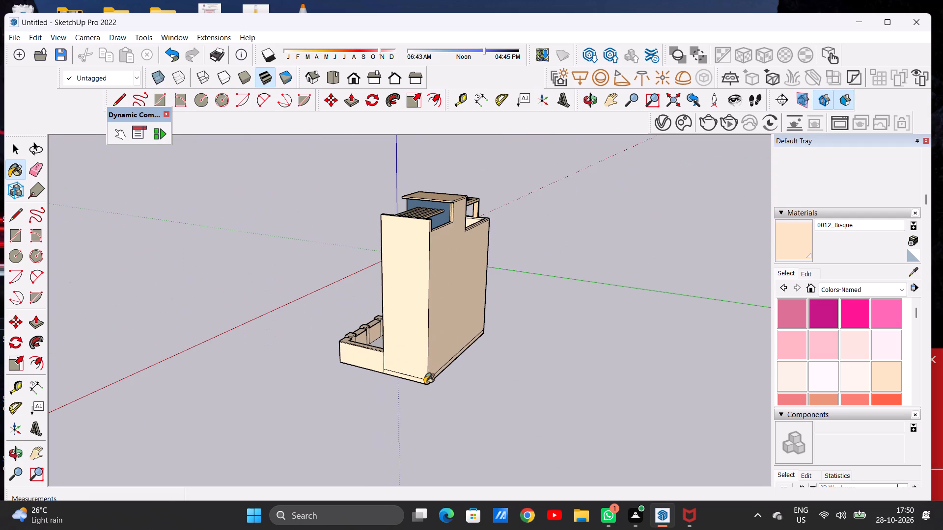
middle_click_drag(489, 256, 180, 335)
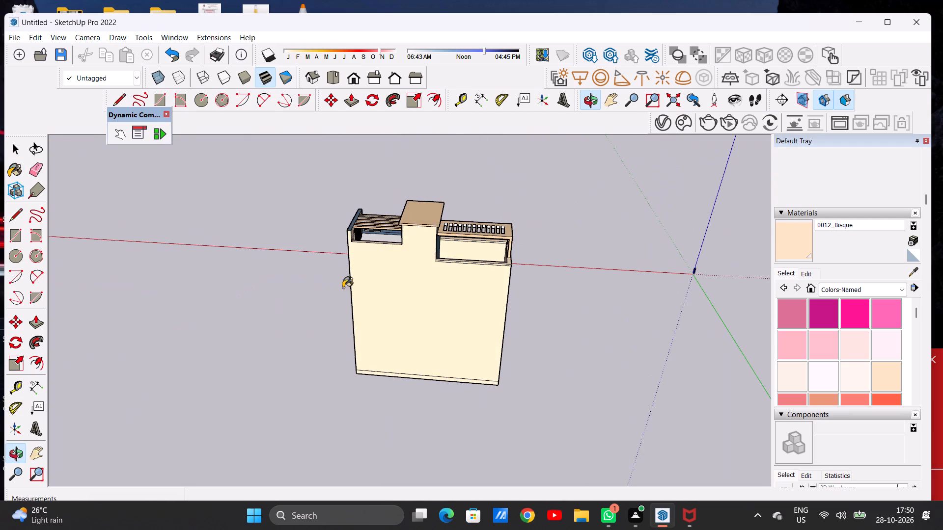
middle_click_drag(372, 251, 300, 260)
middle_click_drag(547, 297, 402, 276)
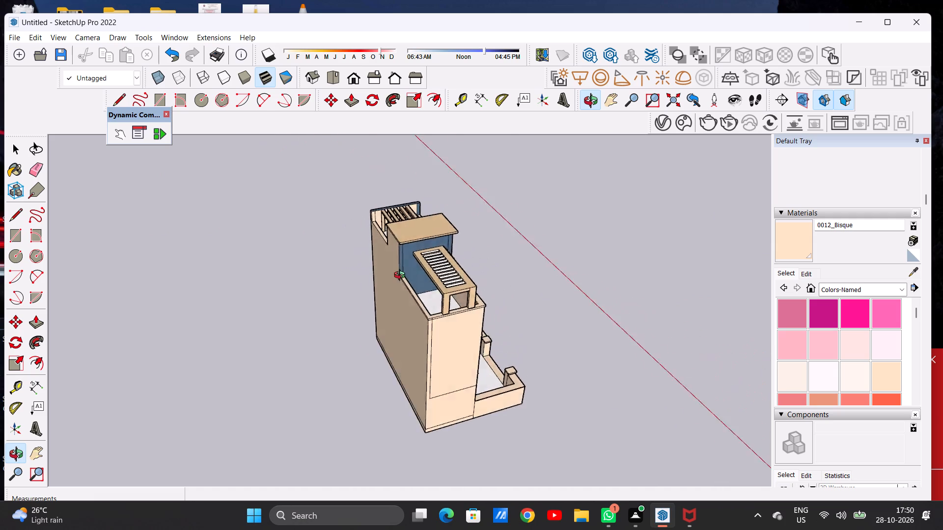
middle_click_drag(402, 276, 336, 263)
middle_click_drag(592, 278, 311, 235)
middle_click_drag(628, 286, 591, 276)
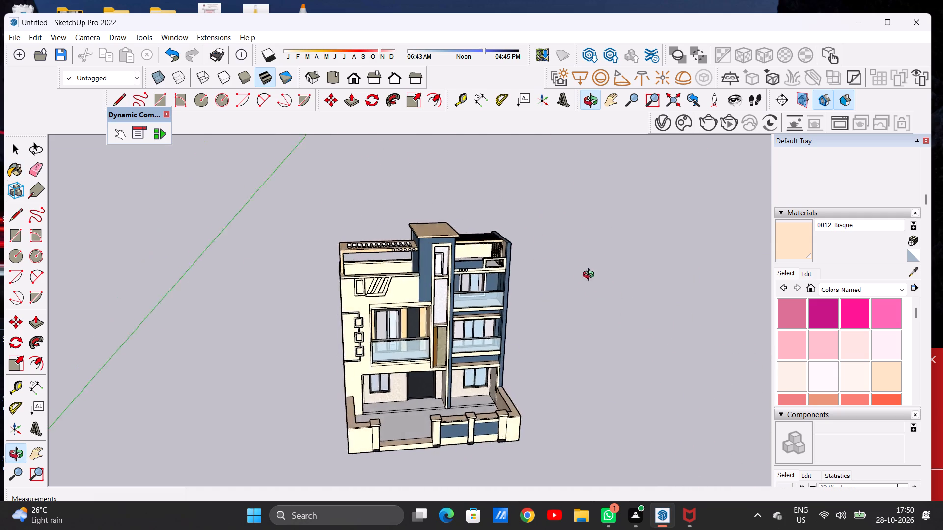
middle_click_drag(591, 276, 560, 219)
scroll(549, 224, "down", 5)
scroll(491, 269, "up", 6)
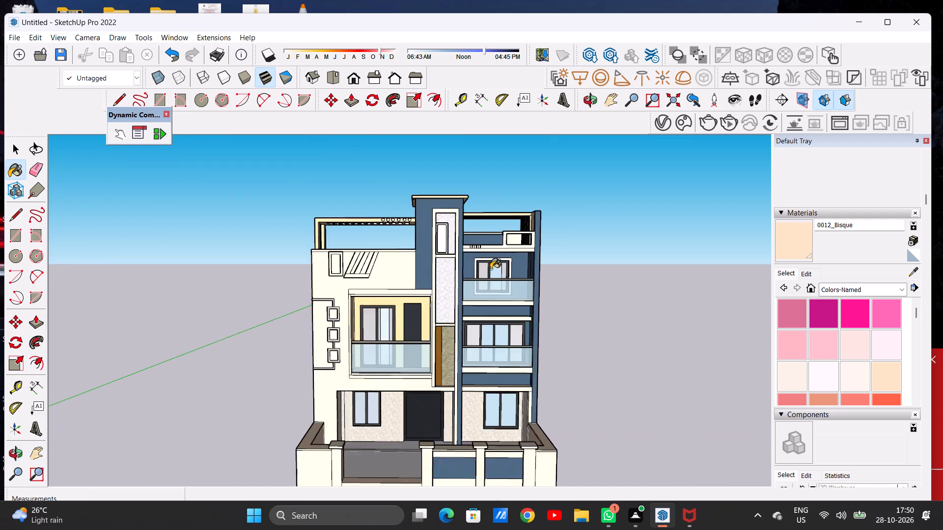
scroll(491, 269, "up", 5)
key("space")
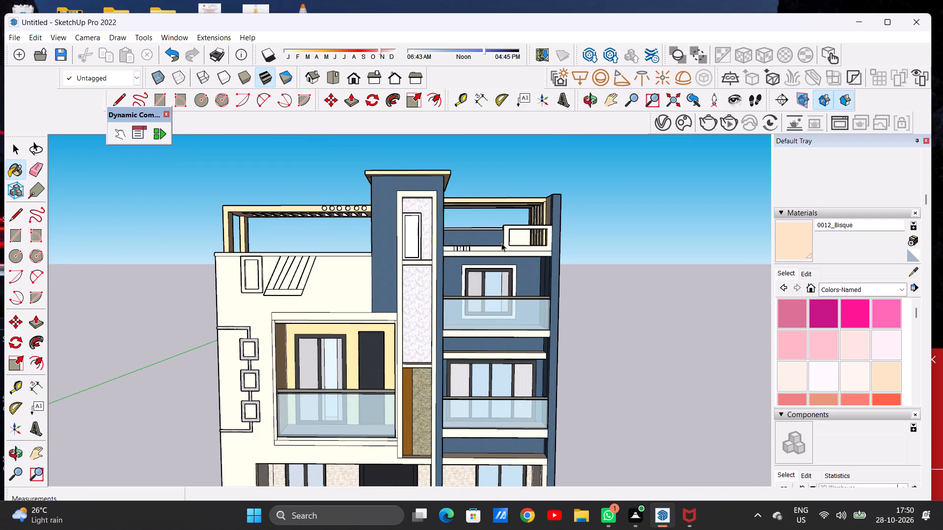
scroll(361, 324, "down", 6)
scroll(387, 272, "up", 2)
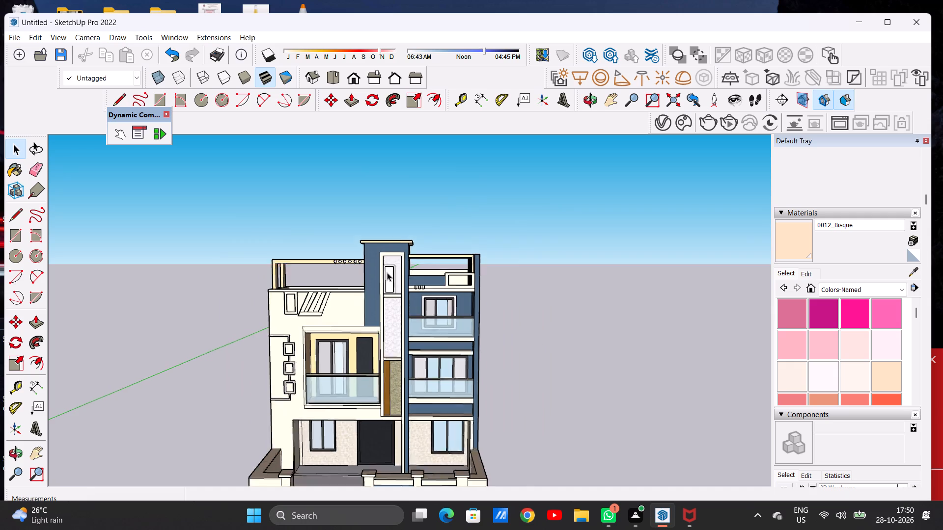
Paint the pane inside the white window frame on the central tower with Translucent Glass Blue from Glass and Mirrors.
scroll(387, 272, "up", 13)
middle_click_drag(411, 276, 374, 323)
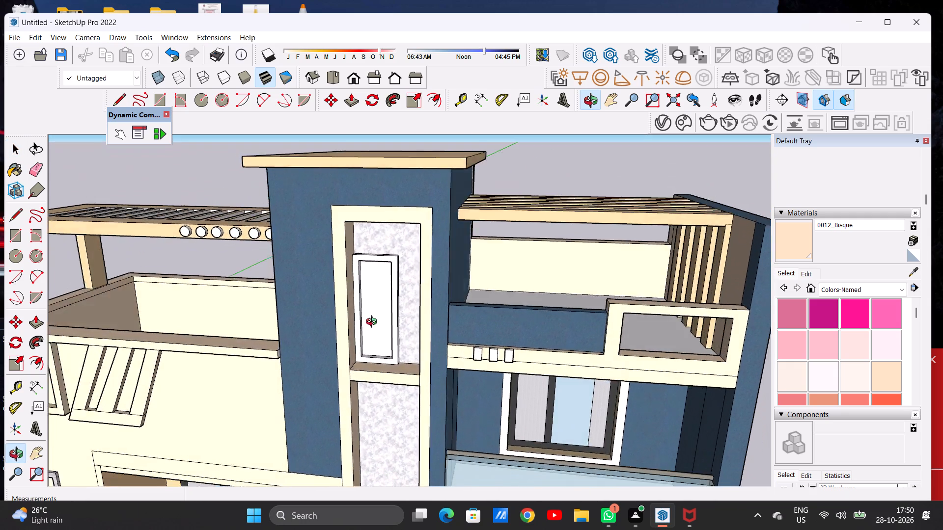
middle_click_drag(374, 323, 384, 315)
scroll(411, 309, "up", 9)
scroll(389, 319, "down", 1)
scroll(389, 320, "up", 1)
scroll(389, 320, "down", 1)
scroll(389, 320, "up", 6)
scroll(390, 318, "down", 1)
scroll(390, 318, "up", 3)
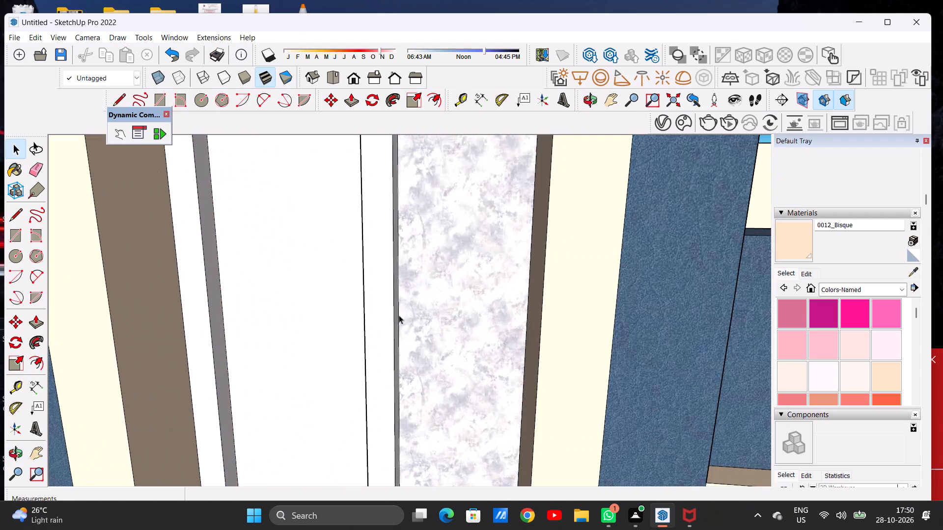
left_click(824, 290)
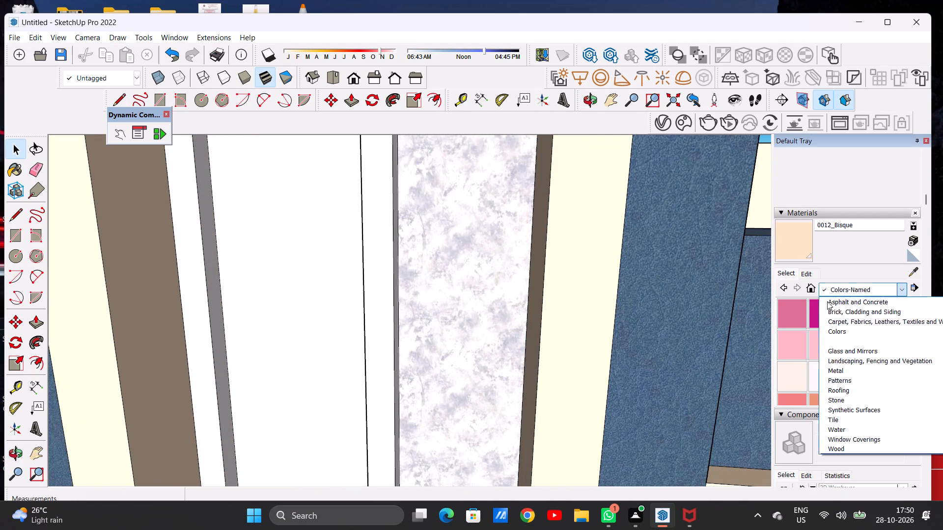
left_click(840, 340)
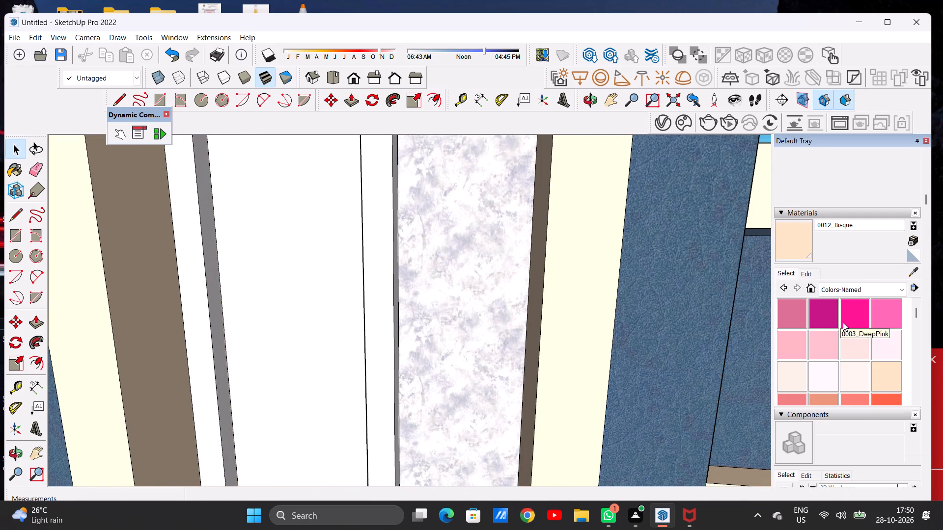
left_click(853, 283)
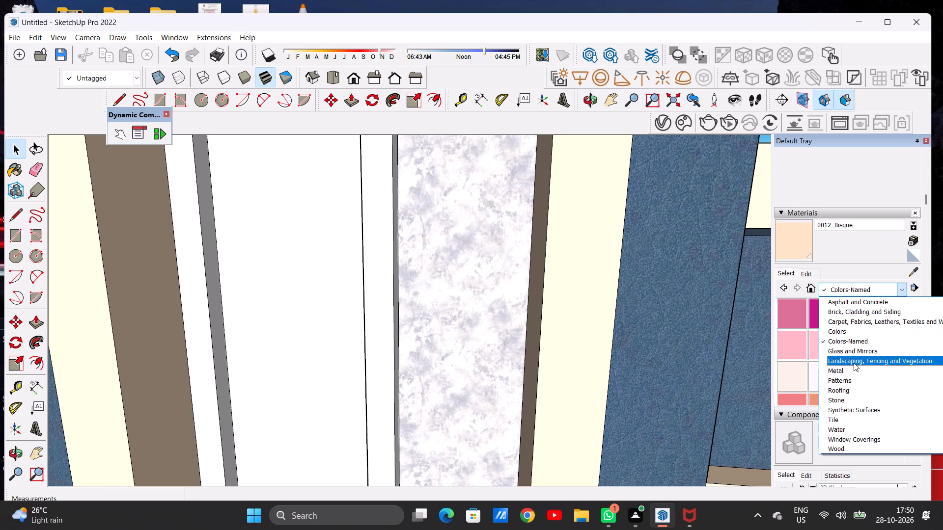
left_click(855, 351)
left_click(882, 313)
scroll(727, 339, "down", 2)
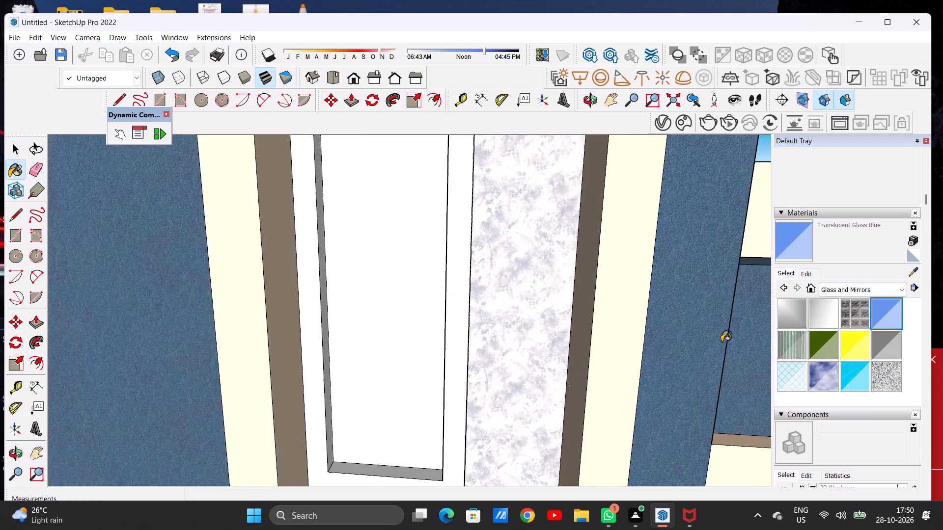
scroll(721, 342, "down", 6)
left_click(451, 317)
Examine the central tower's glazed window and its white frame from several angles.
scroll(521, 310, "down", 8)
middle_click_drag(530, 362, 530, 316)
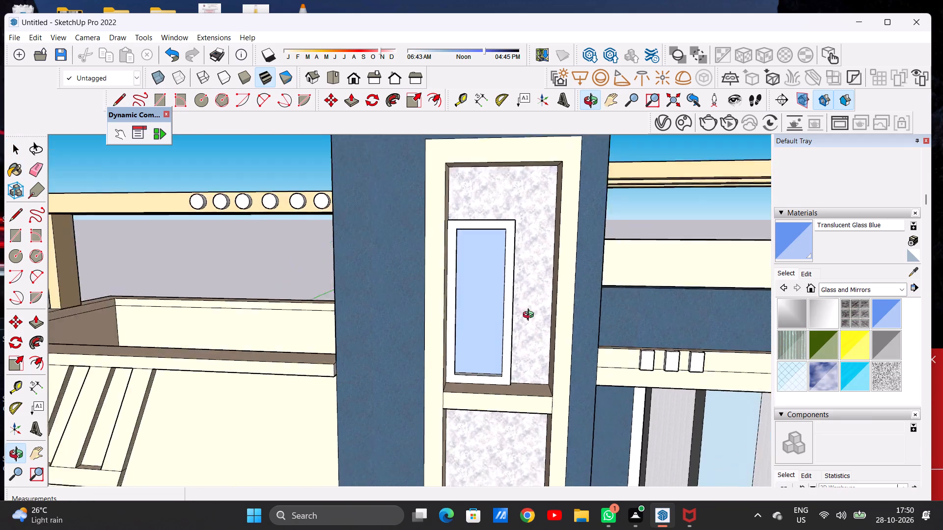
middle_click_drag(530, 316, 371, 265)
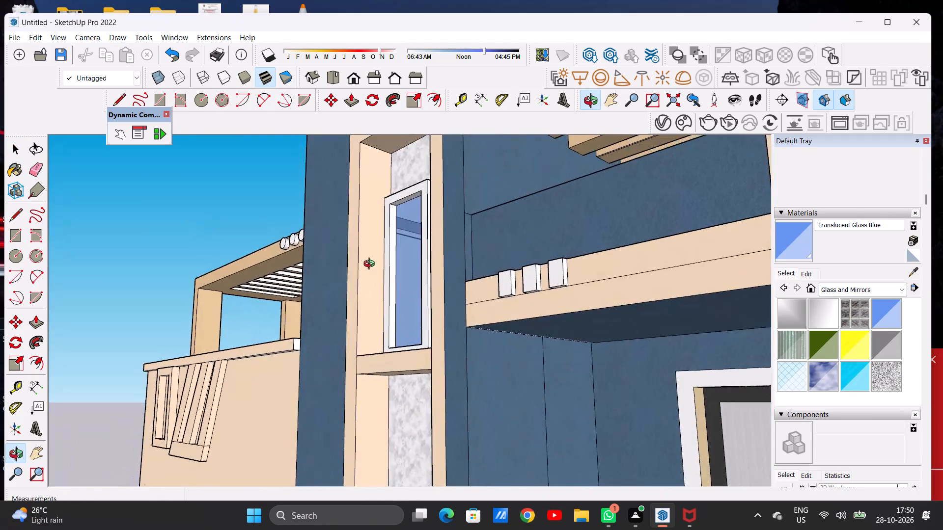
middle_click_drag(371, 265, 478, 293)
key("space")
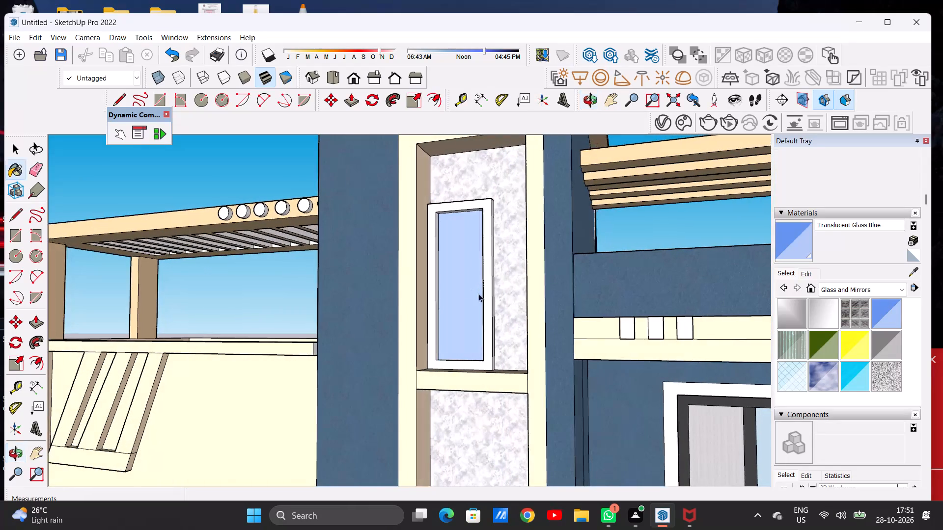
middle_click_drag(489, 265, 395, 277)
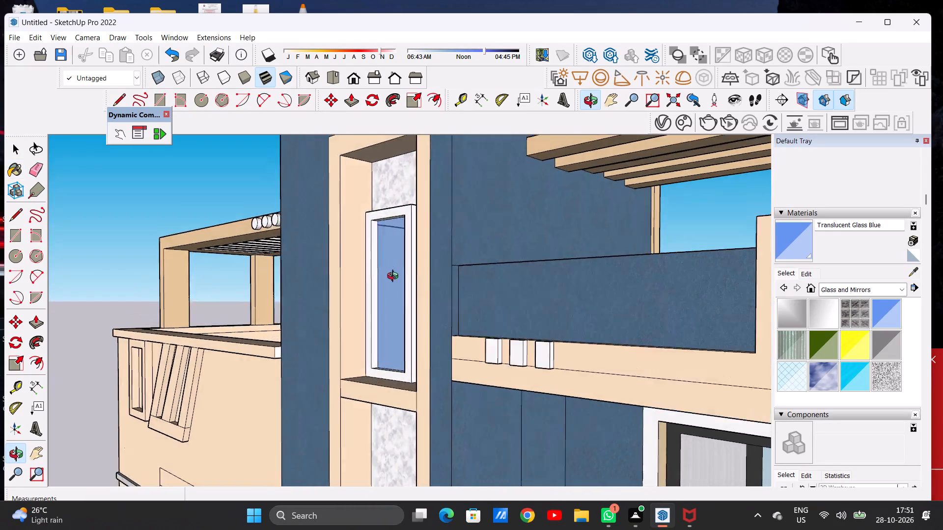
Examine the central tower's window, white frame and marble-textured panels, up close and against the whole front facade.
middle_click_drag(395, 277, 529, 272)
scroll(530, 272, "down", 2)
scroll(530, 272, "up", 1)
scroll(530, 272, "down", 12)
middle_click_drag(405, 270, 534, 268)
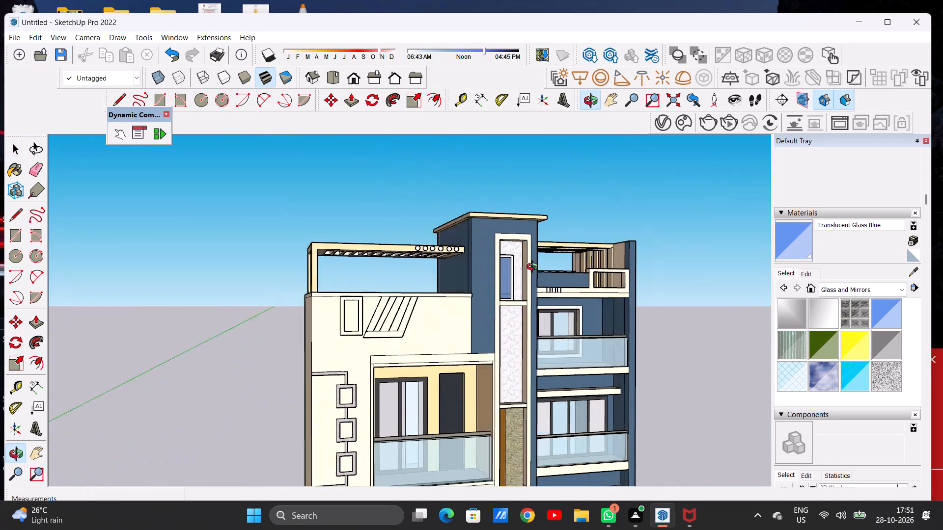
middle_click_drag(534, 268, 475, 281)
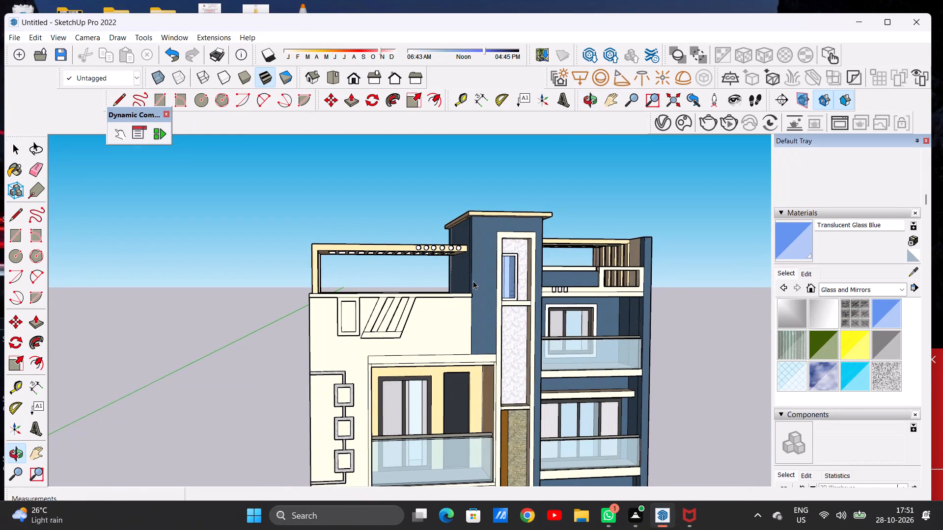
scroll(333, 286, "down", 19)
scroll(412, 280, "up", 3)
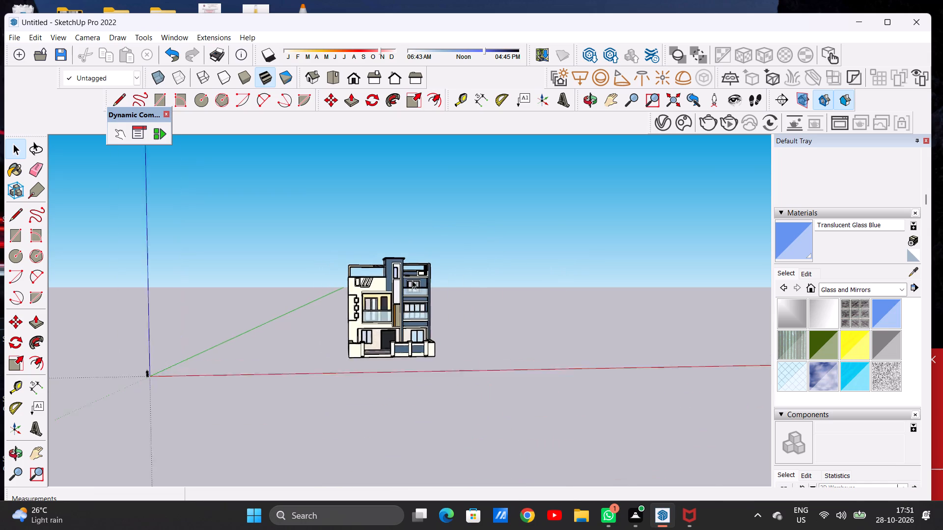
scroll(412, 280, "up", 9)
middle_click_drag(378, 262, 324, 308)
scroll(376, 282, "up", 3)
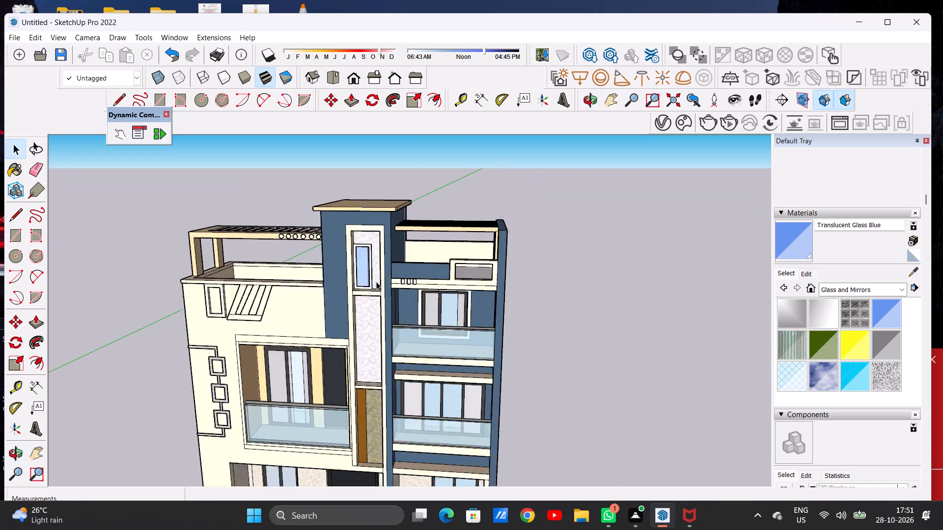
scroll(376, 282, "up", 19)
scroll(380, 265, "down", 2)
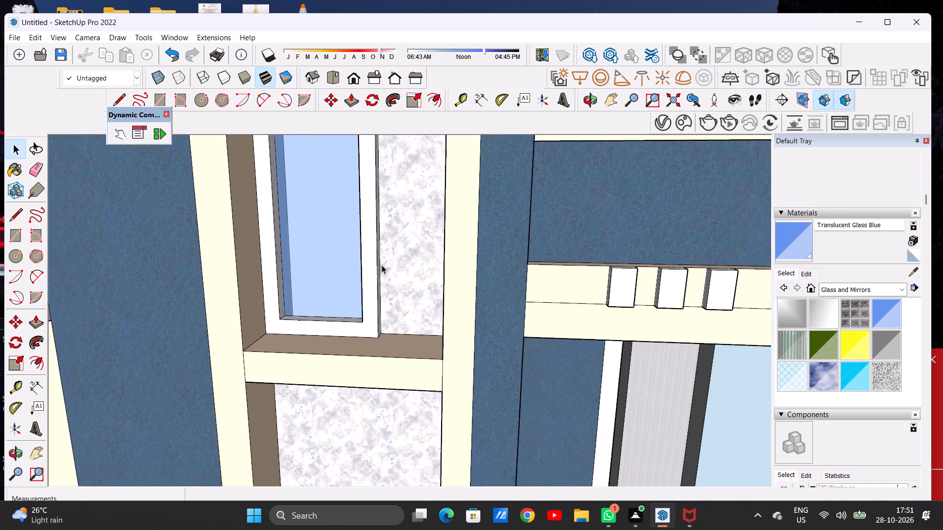
scroll(382, 265, "down", 20)
scroll(382, 265, "down", 1)
scroll(408, 285, "up", 4)
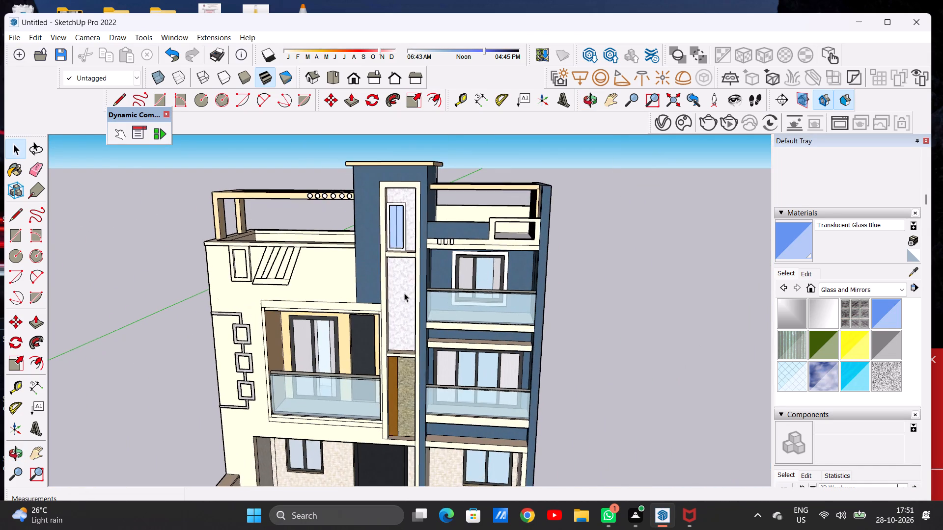
scroll(404, 293, "up", 14)
scroll(404, 293, "down", 1)
middle_click_drag(397, 291, 454, 271)
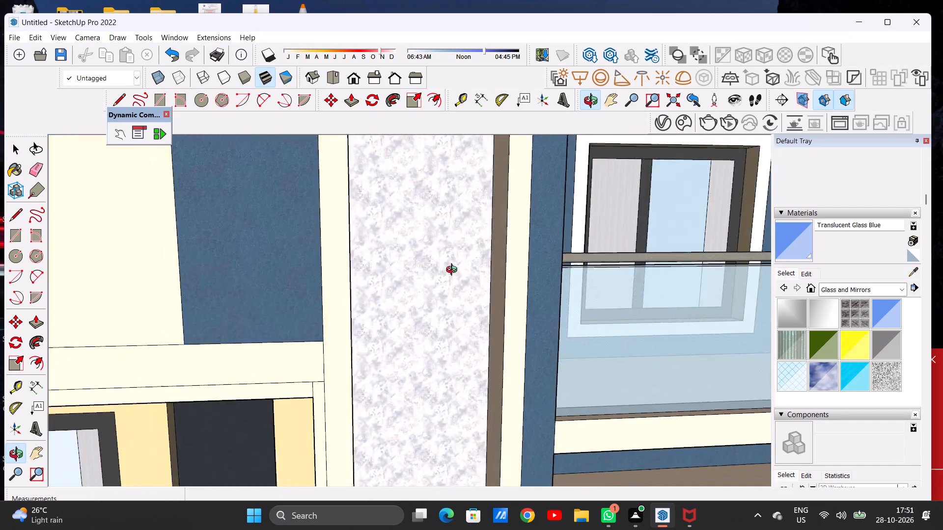
middle_click_drag(454, 271, 402, 259)
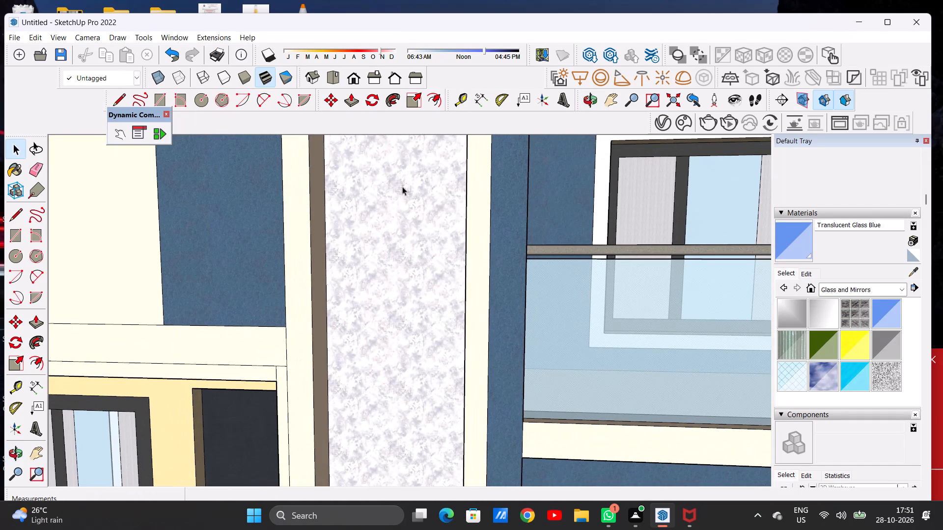
Review the house's front elevation, boundary wall and unpainted forecourt floor from the front, side and above.
left_click(354, 74)
scroll(412, 192, "down", 3)
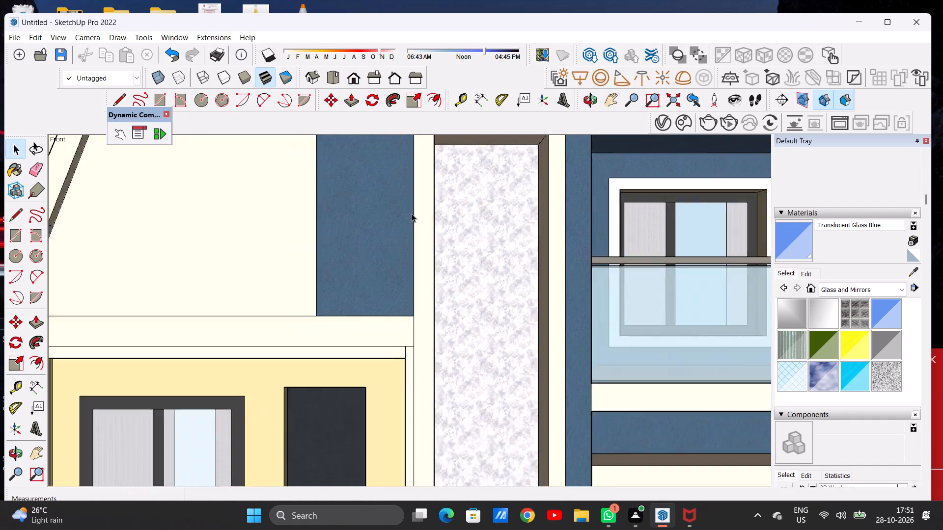
scroll(412, 213, "down", 20)
scroll(412, 213, "down", 4)
middle_click_drag(444, 268, 443, 291)
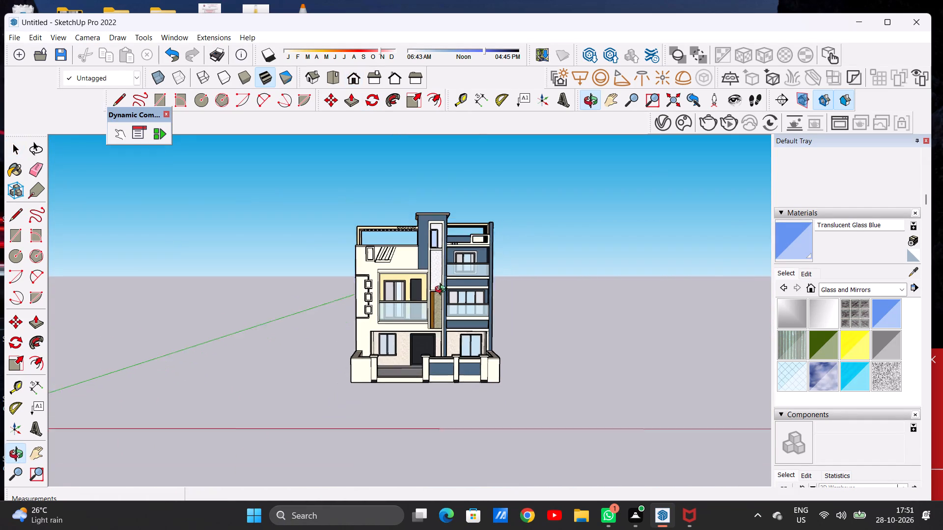
middle_click_drag(443, 291, 442, 293)
scroll(425, 372, "up", 14)
middle_click_drag(471, 357, 352, 345)
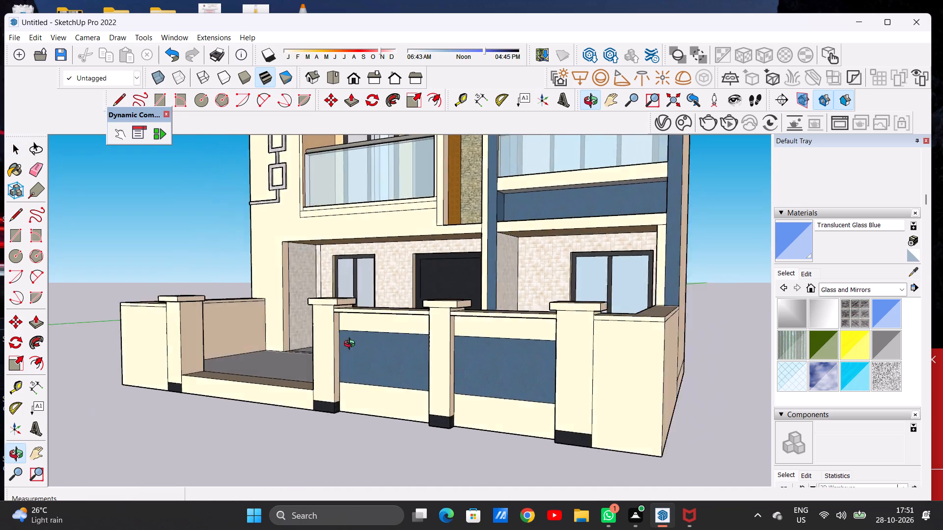
middle_click_drag(352, 345, 293, 430)
middle_click_drag(473, 386, 307, 421)
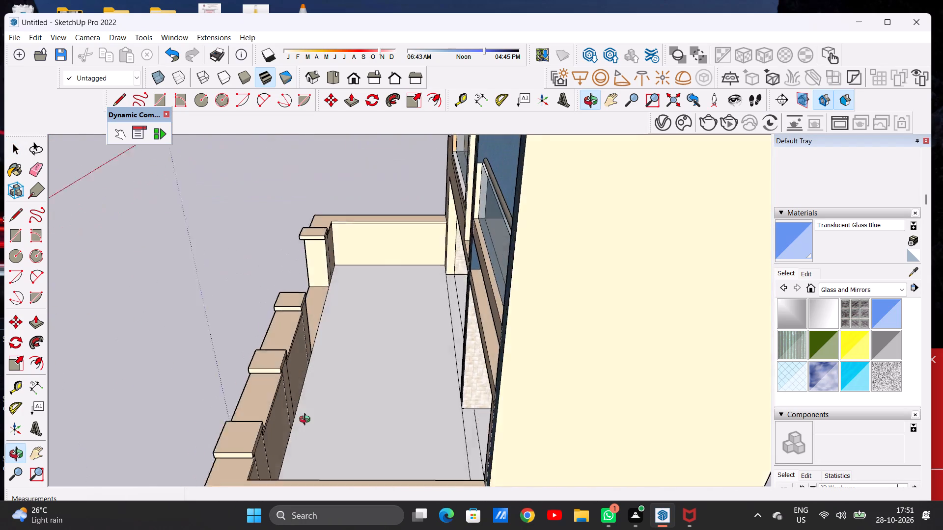
middle_click_drag(307, 421, 651, 399)
scroll(644, 318, "down", 5)
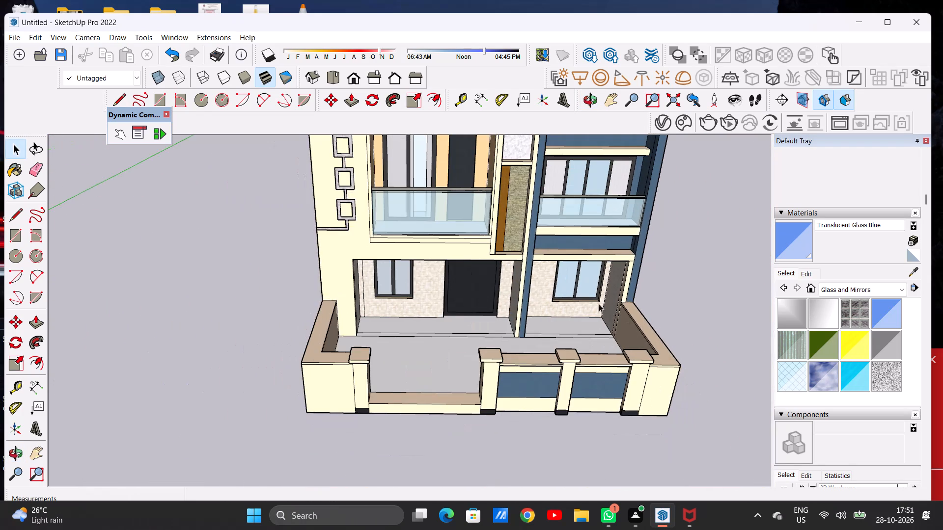
middle_click_drag(454, 274, 453, 281)
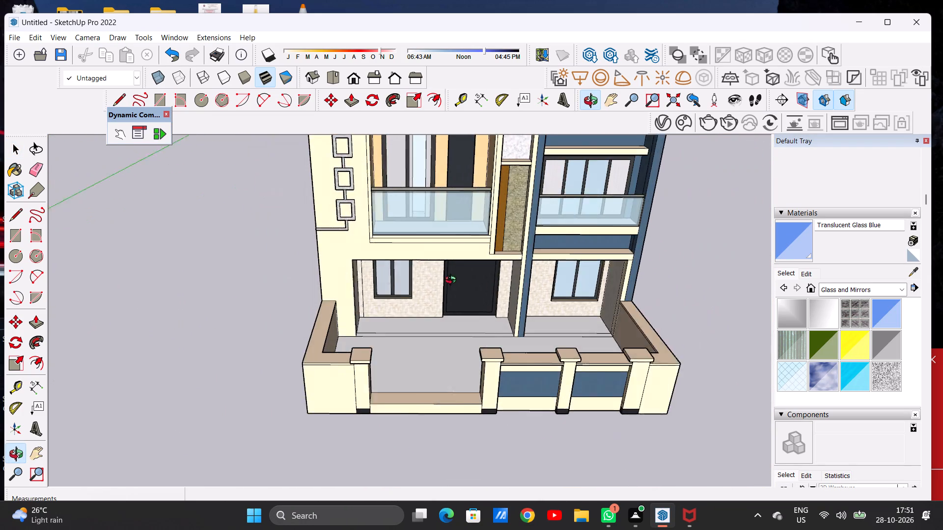
middle_click_drag(453, 281, 451, 297)
scroll(449, 324, "down", 8)
scroll(544, 333, "down", 1)
scroll(544, 333, "up", 6)
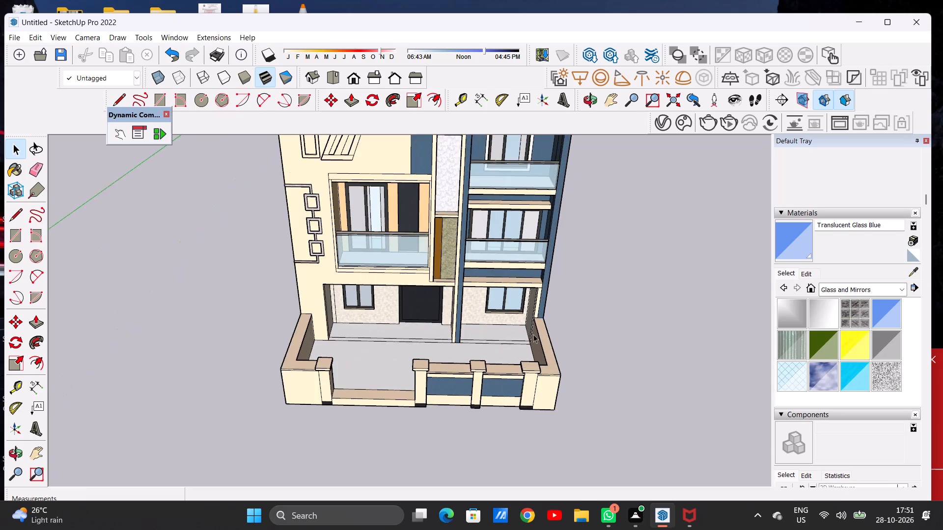
Paint the forecourt floor, the narrow strips along the porch and both porch floors with Field Square Tile from the Tile materials.
scroll(494, 341, "up", 3)
middle_click_drag(483, 333, 380, 375)
scroll(434, 334, "up", 7)
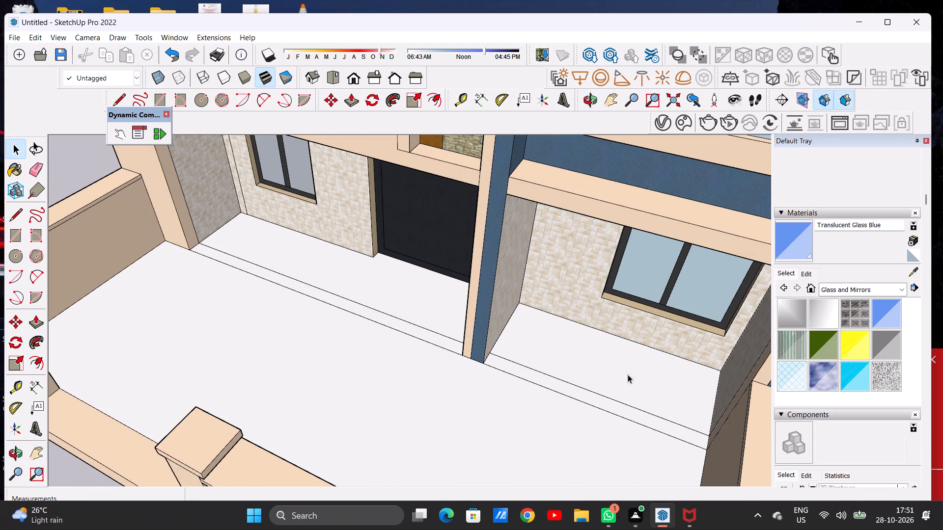
left_click(826, 287)
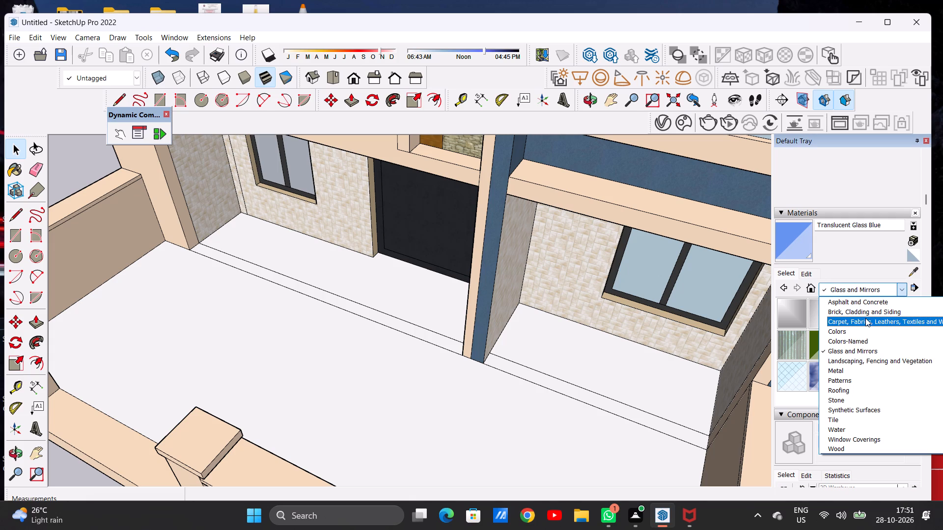
left_click(858, 418)
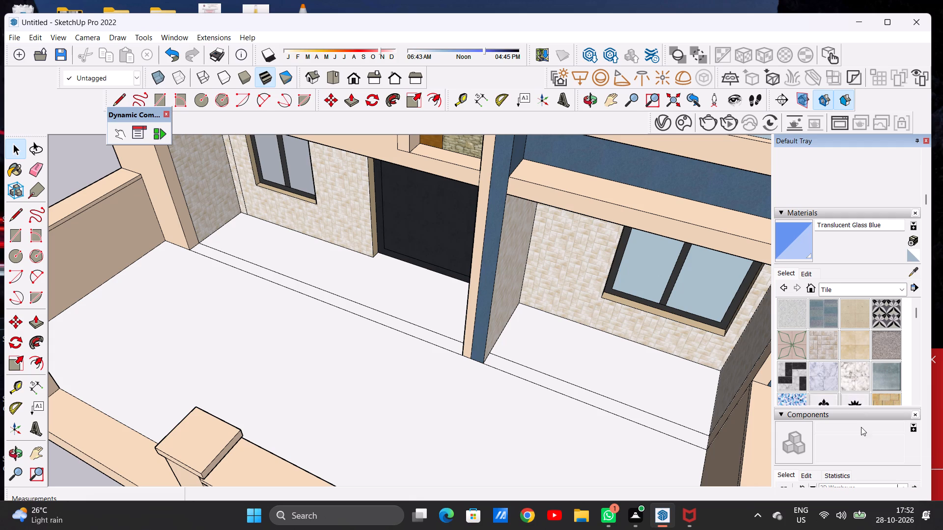
left_click(860, 336)
left_click(448, 416)
scroll(428, 344, "up", 7)
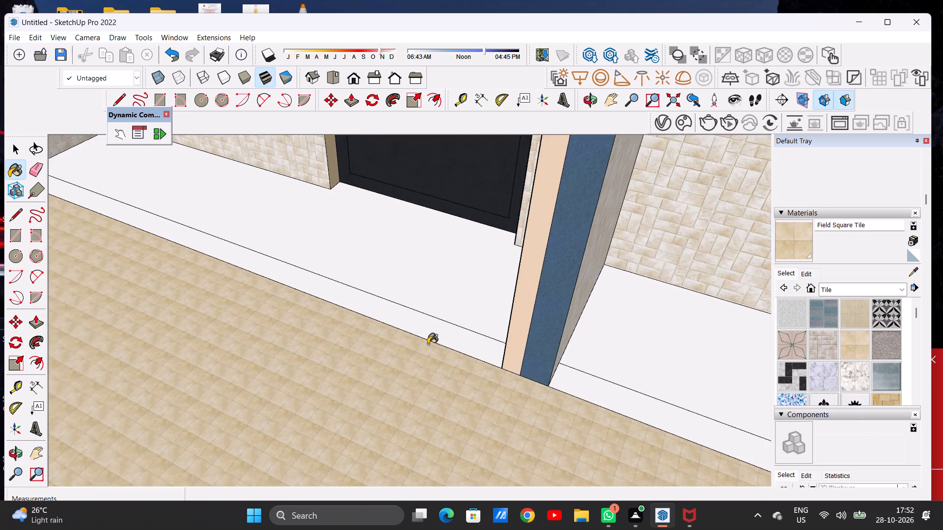
scroll(428, 344, "up", 2)
left_click(436, 333)
left_click(455, 296)
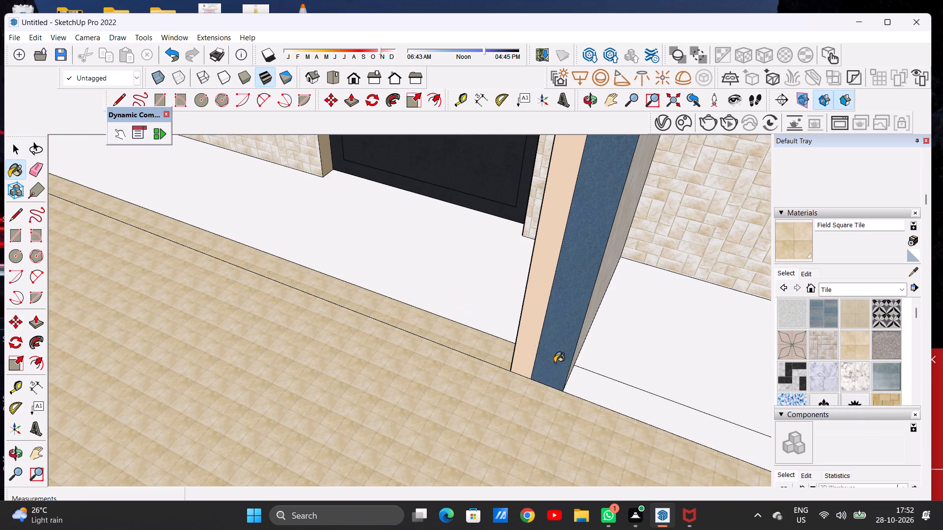
left_click(608, 385)
left_click(646, 351)
Review the tiled forecourt and porch floors together with the whole front facade from several heights.
scroll(395, 359, "down", 17)
scroll(468, 349, "up", 1)
scroll(468, 349, "down", 1)
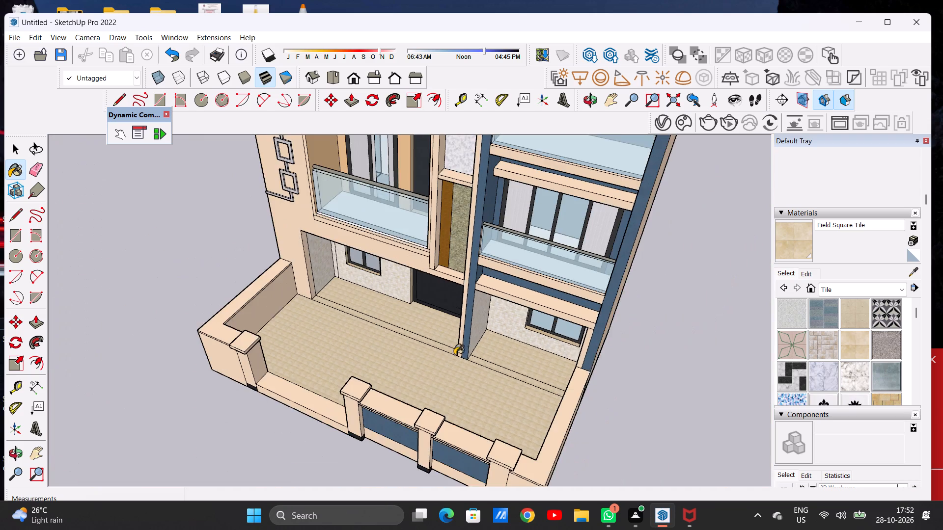
middle_click_drag(439, 363, 533, 297)
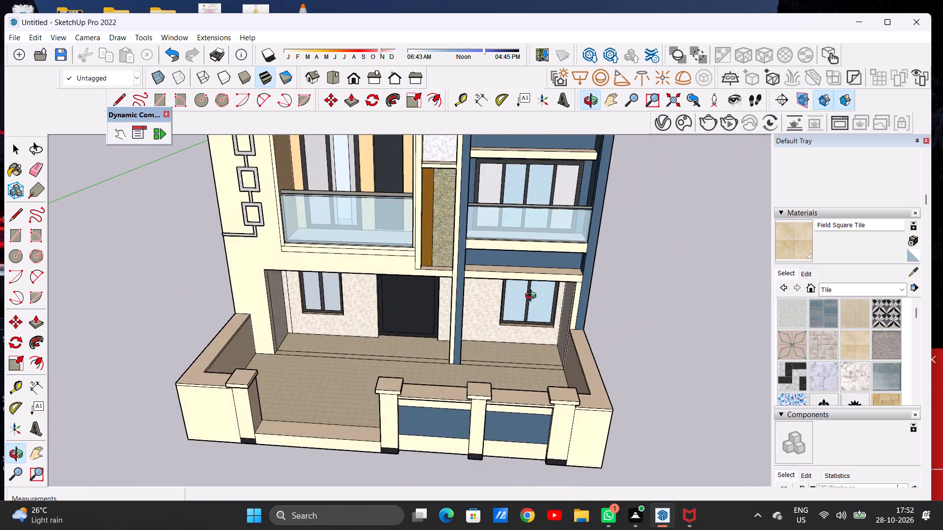
middle_click_drag(533, 297, 540, 295)
scroll(411, 344, "up", 1)
scroll(411, 345, "down", 1)
scroll(414, 352, "up", 15)
scroll(439, 380, "down", 8)
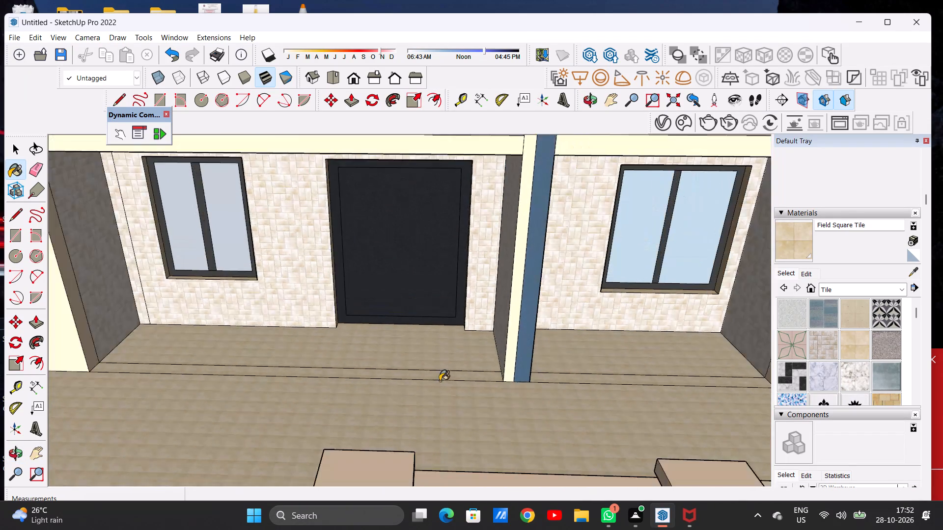
scroll(440, 381, "down", 13)
middle_click_drag(439, 392, 425, 314)
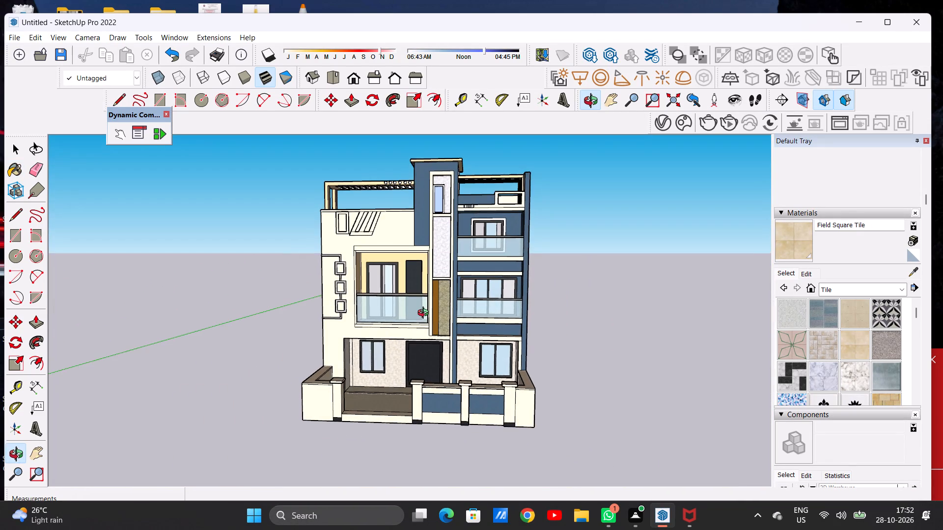
middle_click_drag(425, 314, 422, 317)
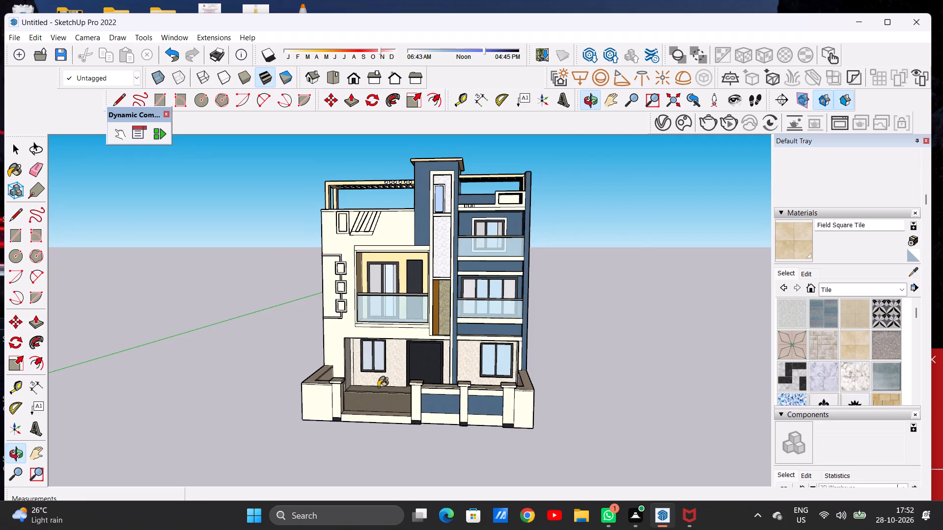
scroll(378, 387, "up", 6)
scroll(354, 400, "down", 4)
scroll(227, 407, "up", 1)
scroll(227, 407, "down", 8)
middle_click_drag(301, 379, 318, 469)
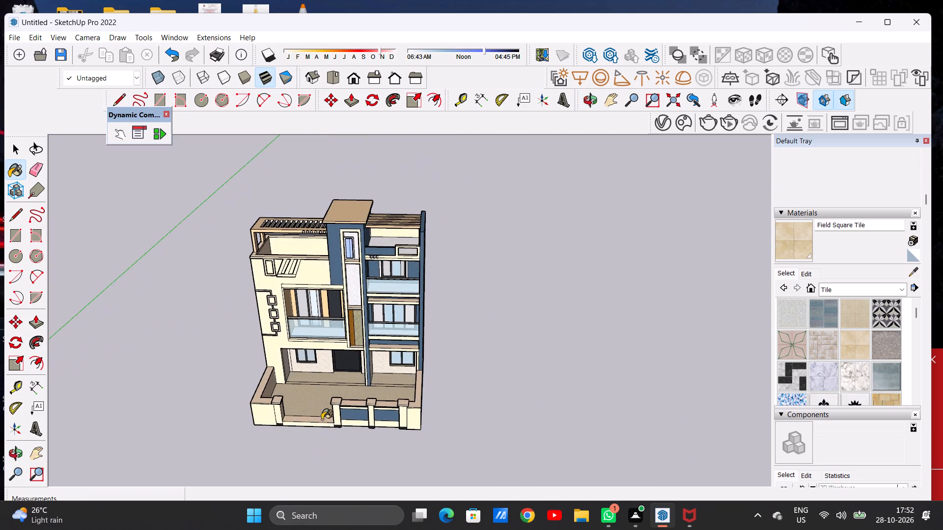
Inspect the tile pattern and the dividing lines across the forecourt and porch floors up close.
scroll(322, 397, "up", 11)
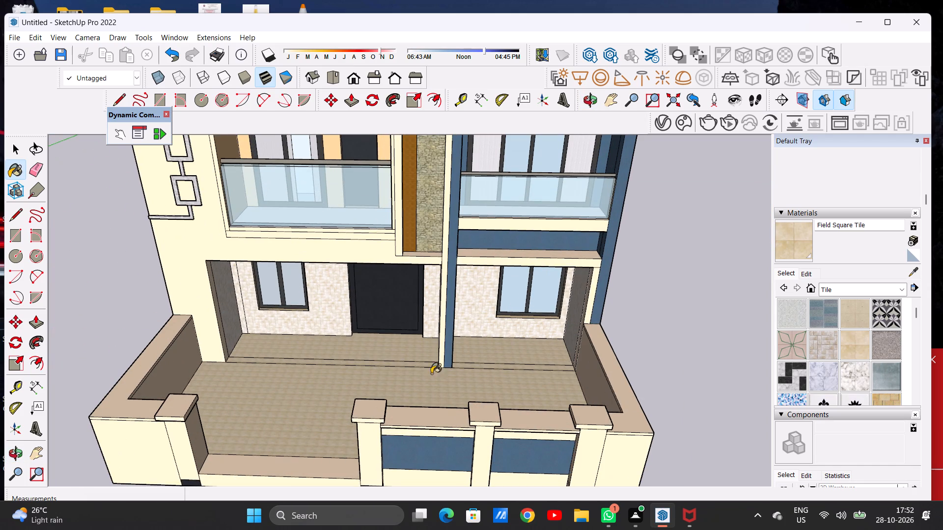
scroll(442, 361, "down", 1)
middle_click_drag(441, 361, 244, 454)
scroll(350, 377, "up", 4)
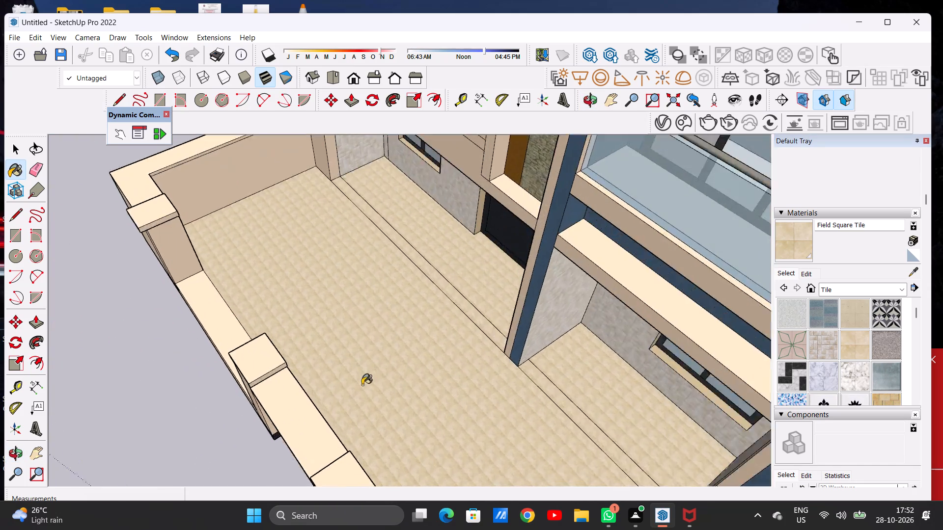
scroll(362, 385, "up", 8)
scroll(417, 374, "up", 6)
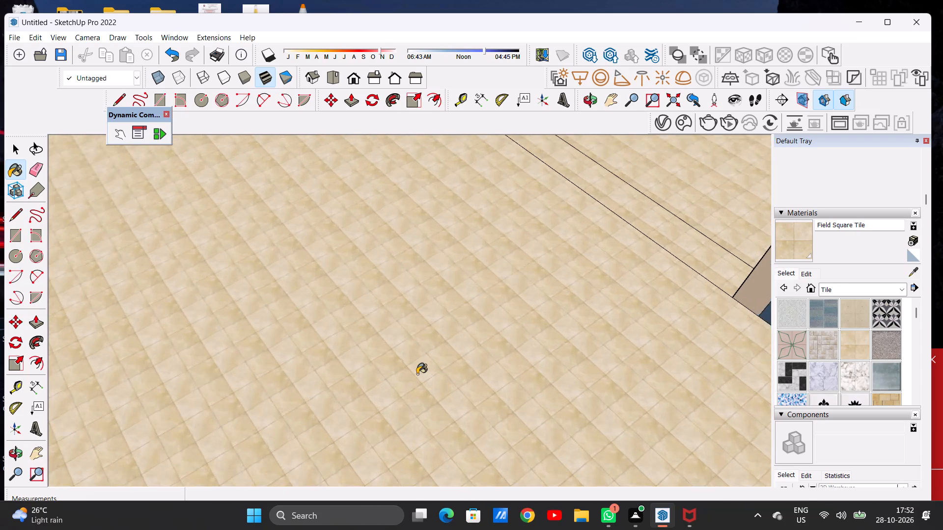
scroll(416, 373, "down", 3)
scroll(416, 373, "up", 1)
scroll(416, 373, "down", 19)
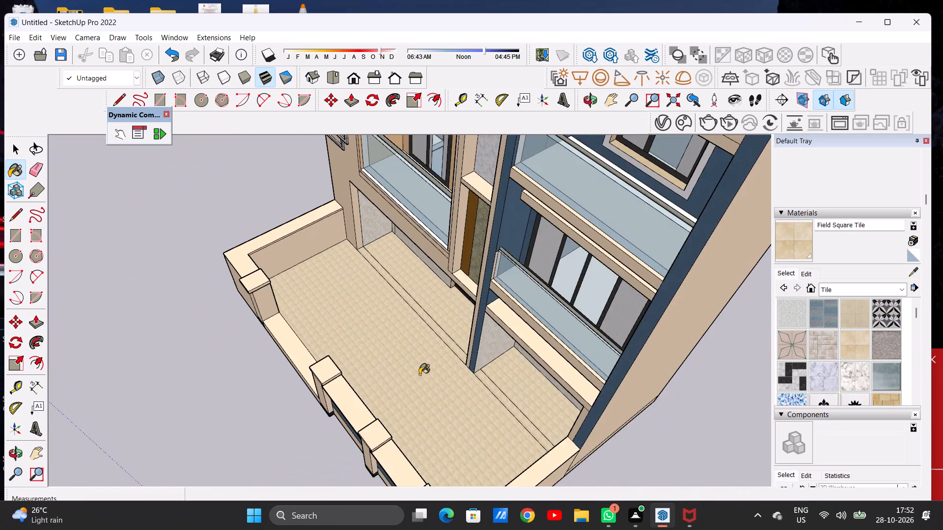
middle_click_drag(416, 378, 517, 334)
scroll(413, 353, "up", 5)
middle_click_drag(406, 369, 457, 326)
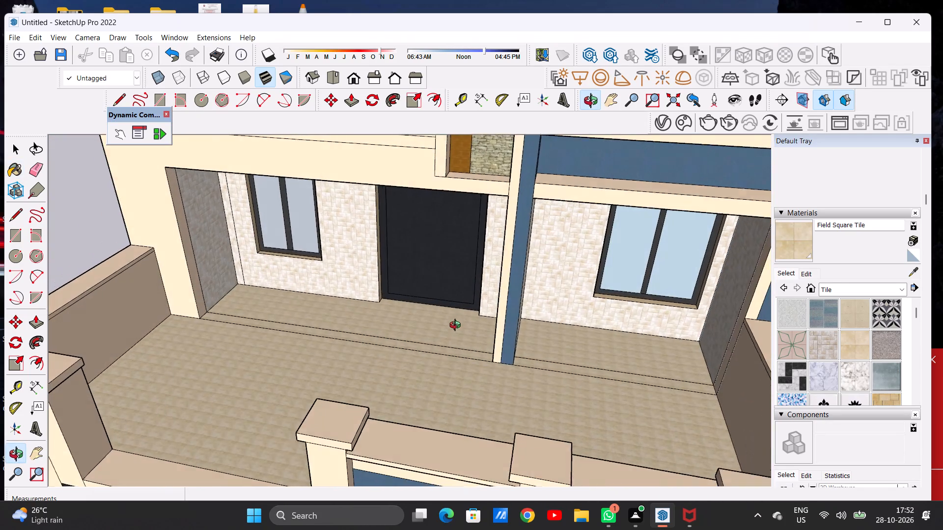
middle_click_drag(457, 326, 459, 324)
Erase the parallel dividing lines between the forecourt and porch floors on both sides of the blue-and-bisque pillar.
scroll(443, 343, "up", 7)
scroll(443, 344, "down", 12)
scroll(443, 349, "up", 1)
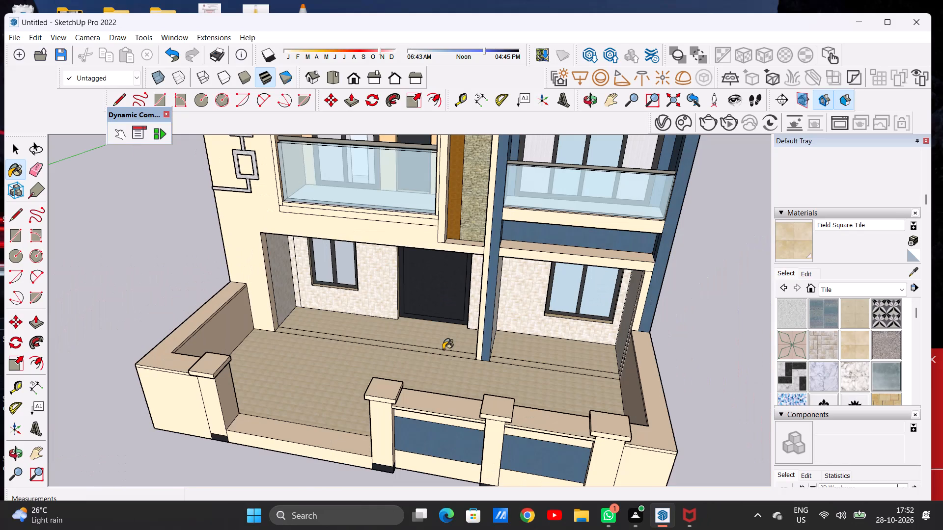
key("space")
type("E")
scroll(443, 349, "down", 1)
scroll(443, 349, "up", 11)
left_click_drag(440, 346, 439, 353)
left_click(438, 364)
left_click_drag(438, 365, 437, 372)
left_click_drag(667, 372, 667, 377)
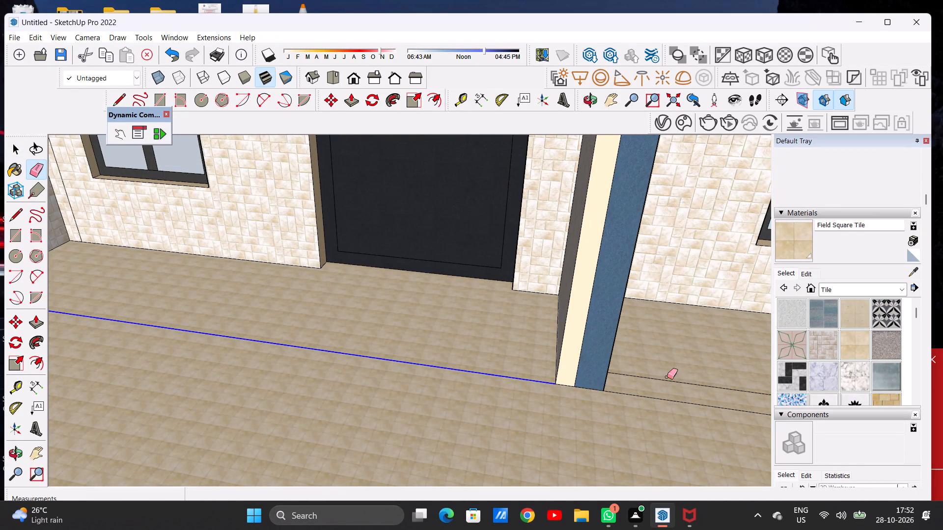
left_click_drag(667, 377, 668, 398)
left_click_drag(666, 393, 668, 409)
key("space")
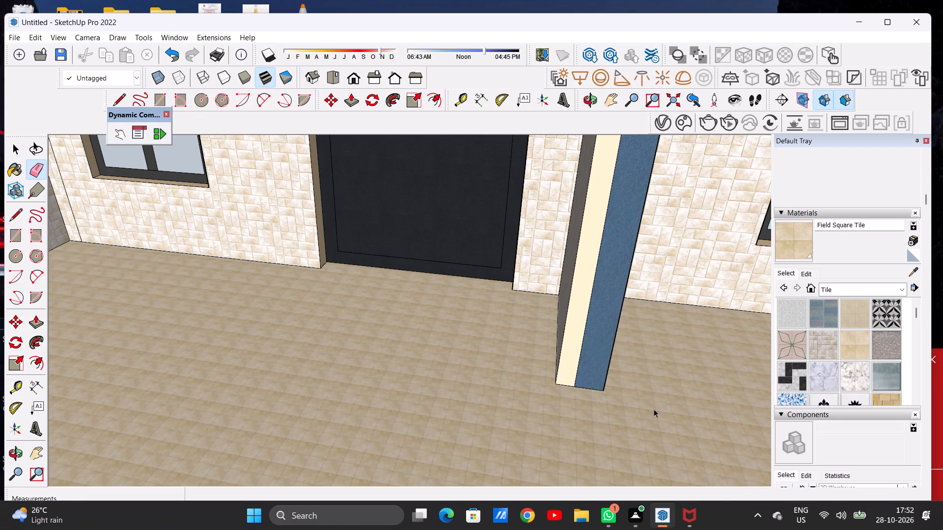
Undo the erasures of the dividing lines between the forecourt and the porch floors.
scroll(507, 398, "down", 14)
scroll(440, 362, "up", 1)
scroll(441, 362, "down", 12)
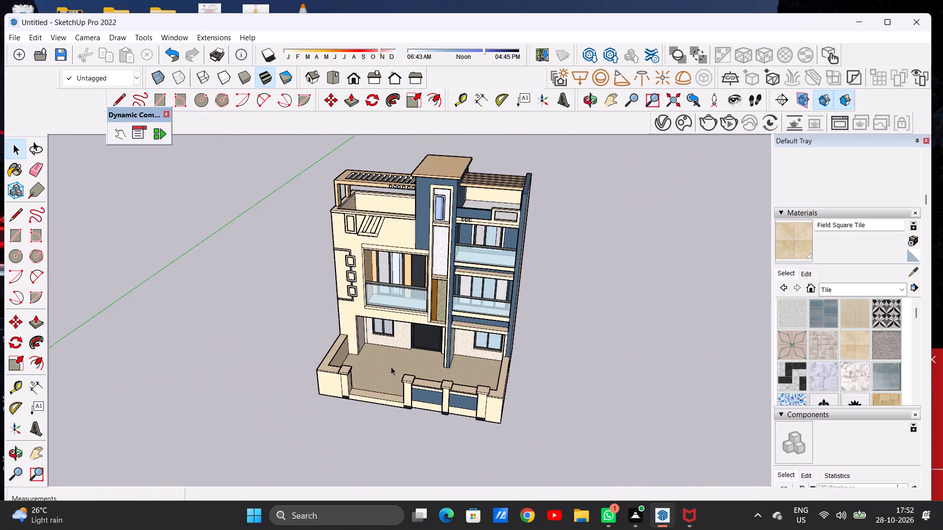
middle_click_drag(385, 377, 390, 330)
scroll(397, 362, "up", 11)
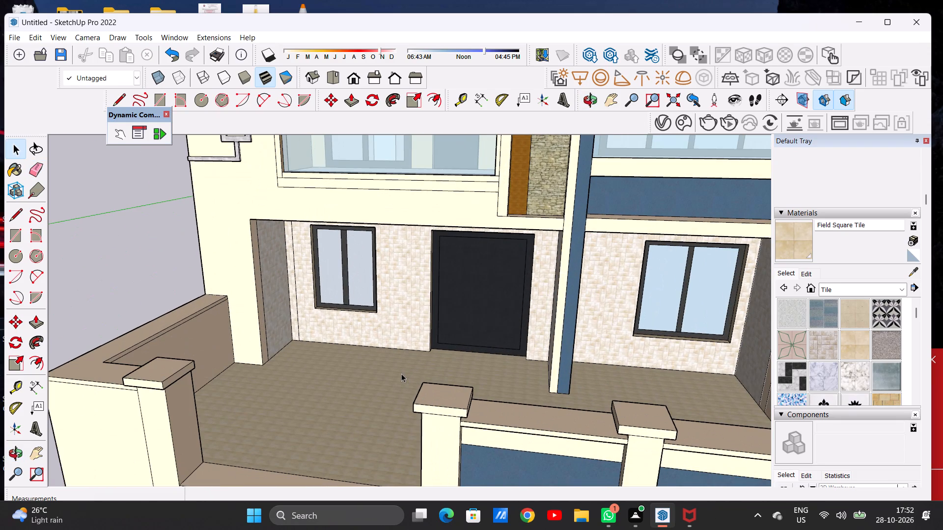
key("ctrl+z")
key("ctrl+z")
key("ctrl+z")
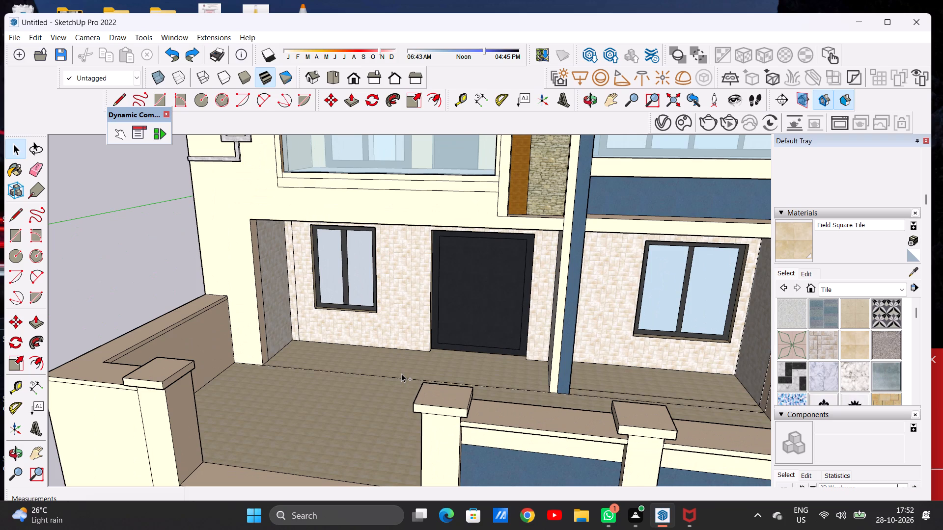
key("ctrl+z")
key("space")
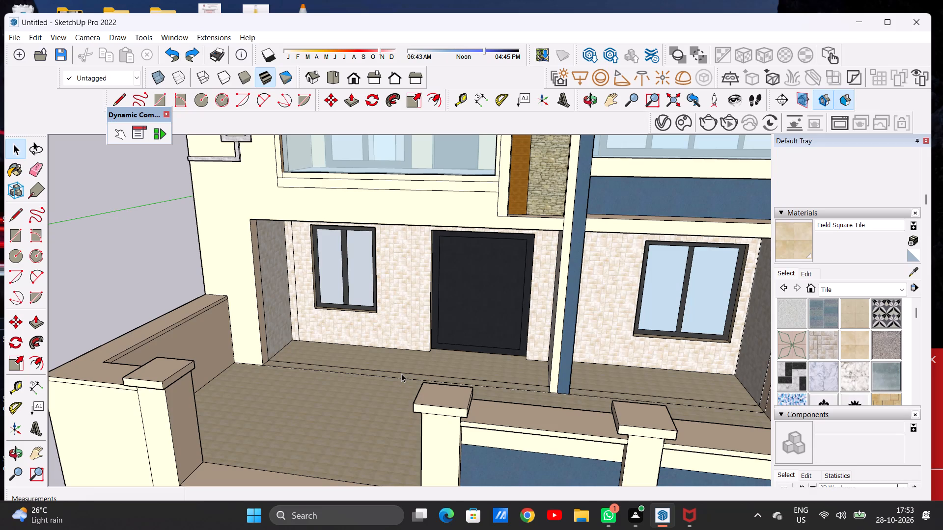
Paint both porch floors and the narrow strips along their front edges with Marble Carrara Floor Tile.
scroll(383, 352, "down", 7)
middle_click_drag(483, 347, 403, 351)
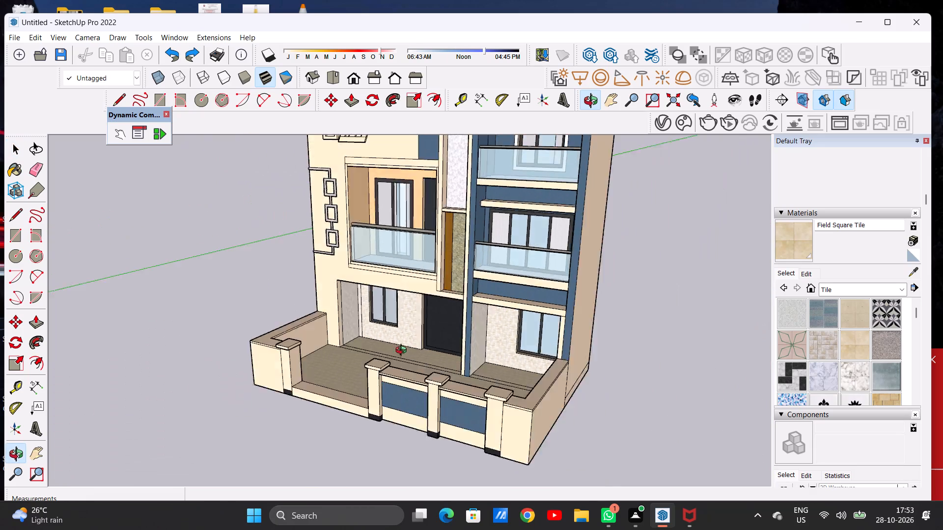
middle_click_drag(403, 351, 347, 408)
scroll(431, 376, "up", 9)
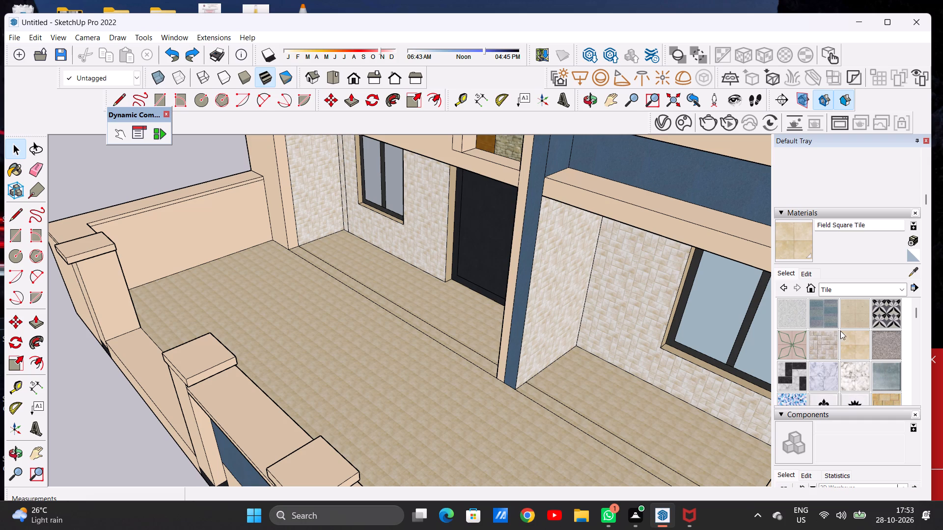
left_click(830, 376)
scroll(499, 370, "up", 2)
scroll(498, 370, "down", 1)
scroll(495, 368, "up", 9)
left_click(465, 355)
left_click(489, 317)
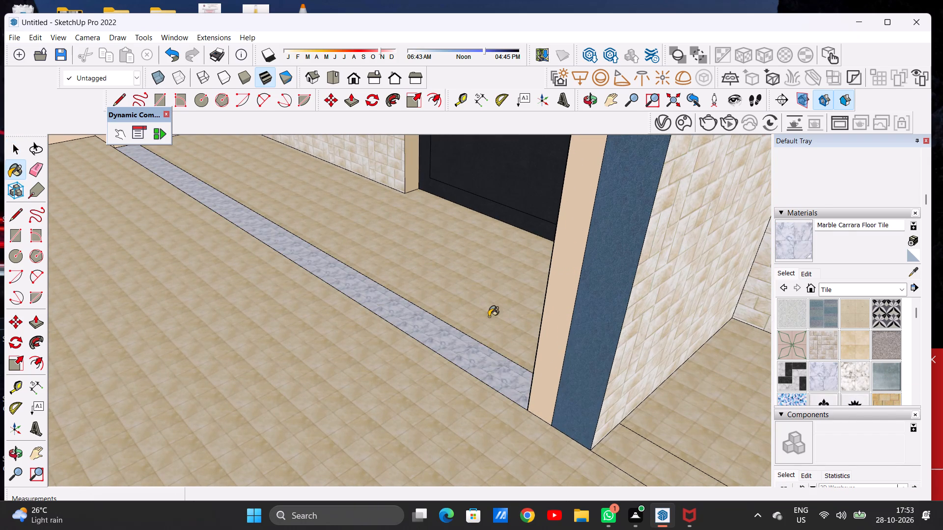
left_click(650, 454)
left_click(685, 420)
Set the texture size of the Marble Carrara Floor Tile material to 5' by 5'.
scroll(524, 383, "down", 7)
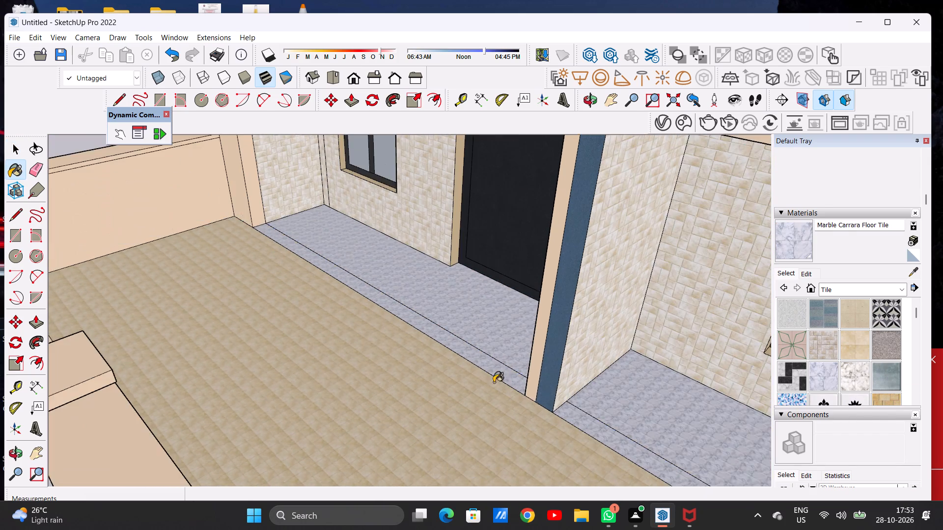
scroll(494, 382, "down", 6)
middle_click_drag(458, 376, 485, 369)
scroll(485, 348, "up", 19)
middle_click_drag(474, 364, 478, 410)
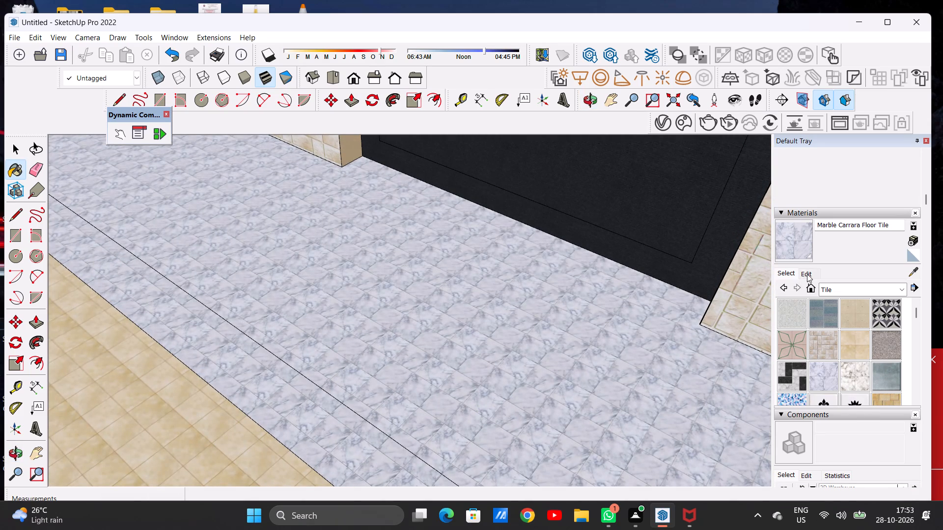
left_click(807, 274)
left_click(807, 423)
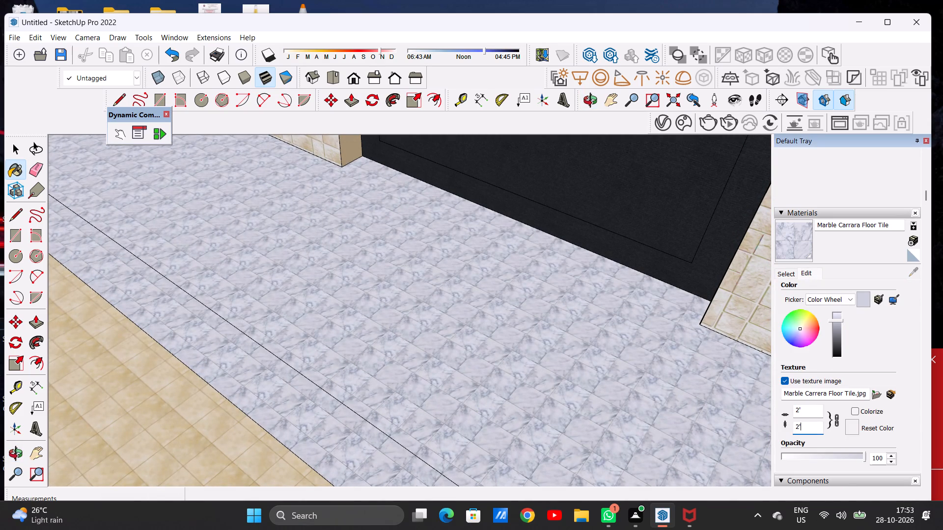
key("BackSpace")
key("BackSpace")
key("BackSpace")
key("BackSpace")
key("BackSpace")
key("BackSpace")
key("BackSpace")
key("BackSpace")
key("BackSpace")
key("BackSpace")
key("BackSpace")
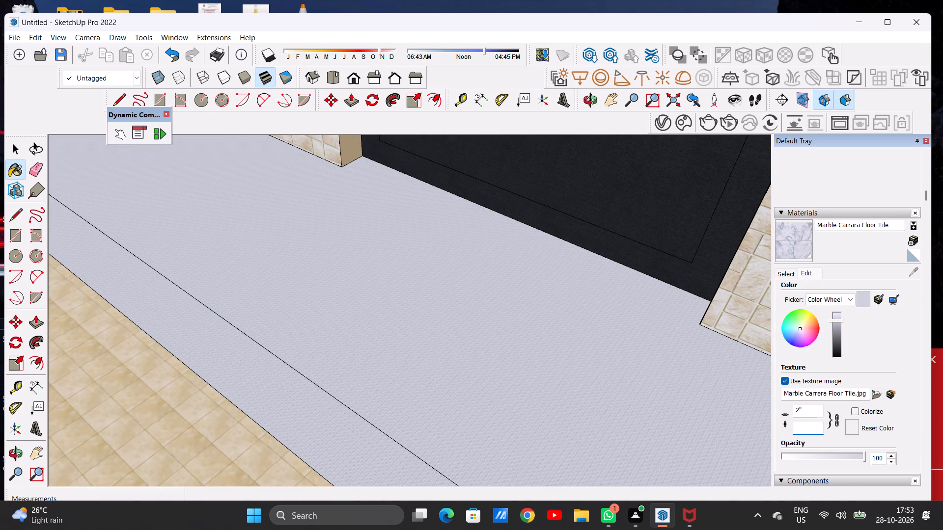
key("5")
key("apostrophe")
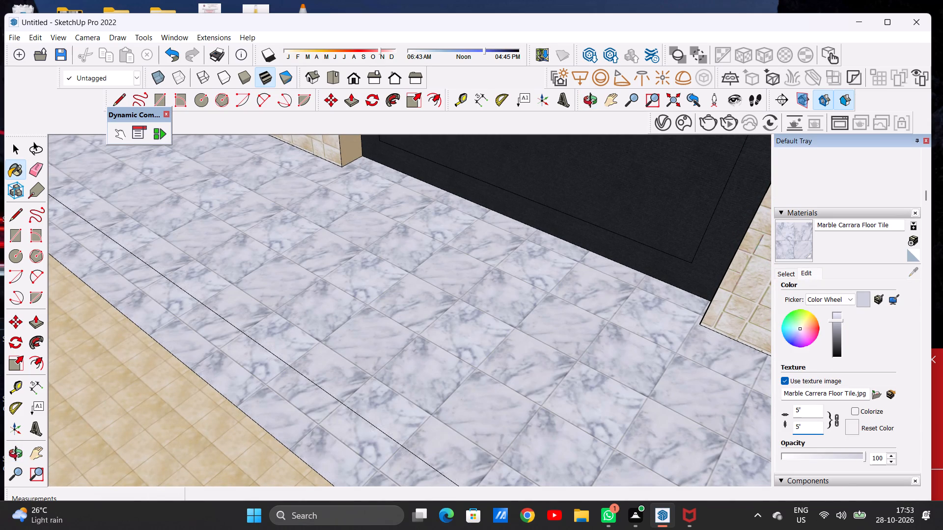
key("Return")
key("space")
scroll(500, 403, "down", 4)
scroll(499, 403, "up", 1)
scroll(499, 400, "down", 20)
scroll(498, 364, "up", 1)
scroll(498, 364, "down", 6)
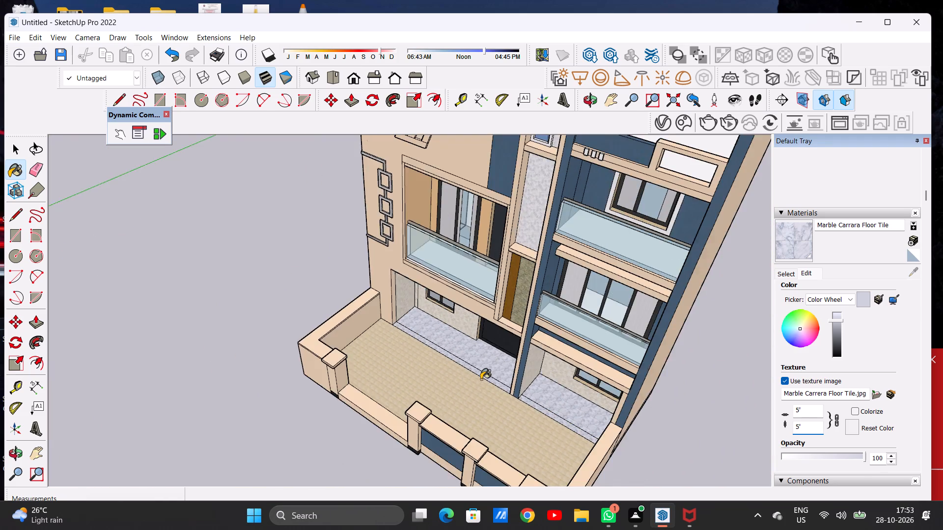
middle_click_drag(480, 380, 566, 331)
left_click(694, 325)
key("space")
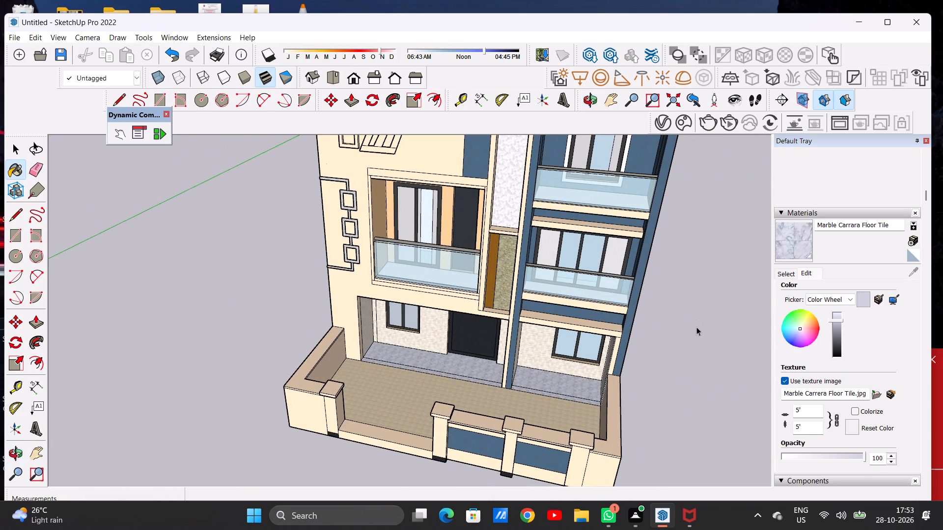
Review the front facade and the patterned panel on the central tower.
scroll(392, 386, "down", 9)
middle_click_drag(393, 387, 419, 288)
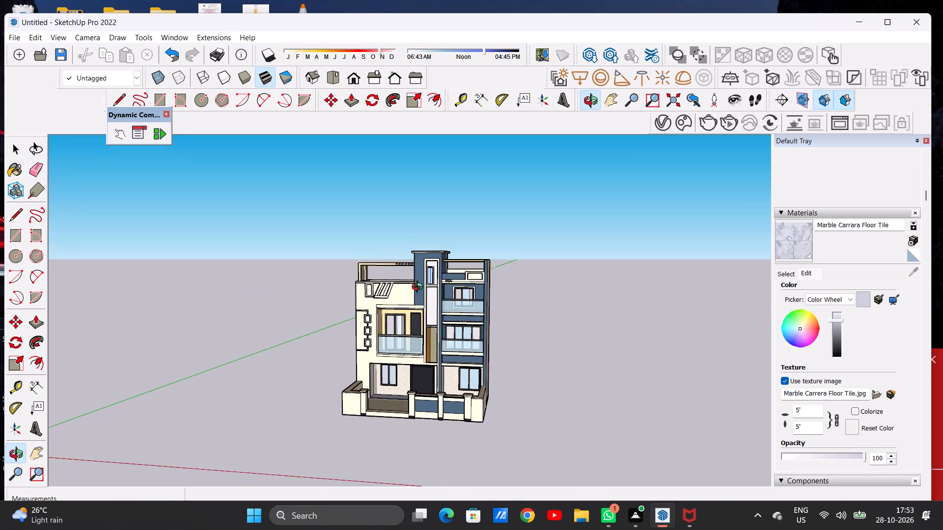
middle_click_drag(419, 288, 422, 285)
scroll(428, 306, "up", 20)
middle_click(453, 272)
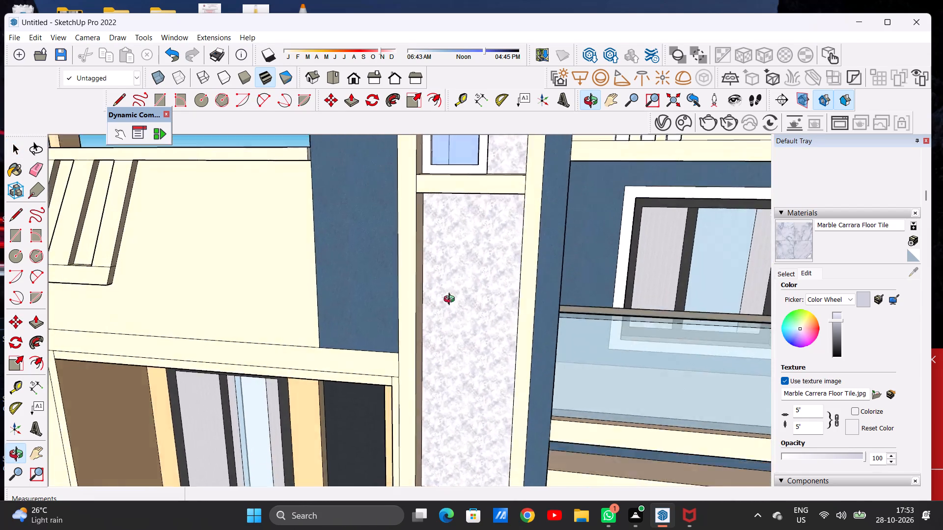
scroll(473, 291, "down", 8)
scroll(477, 292, "up", 1)
scroll(477, 293, "down", 9)
middle_click_drag(454, 302, 484, 304)
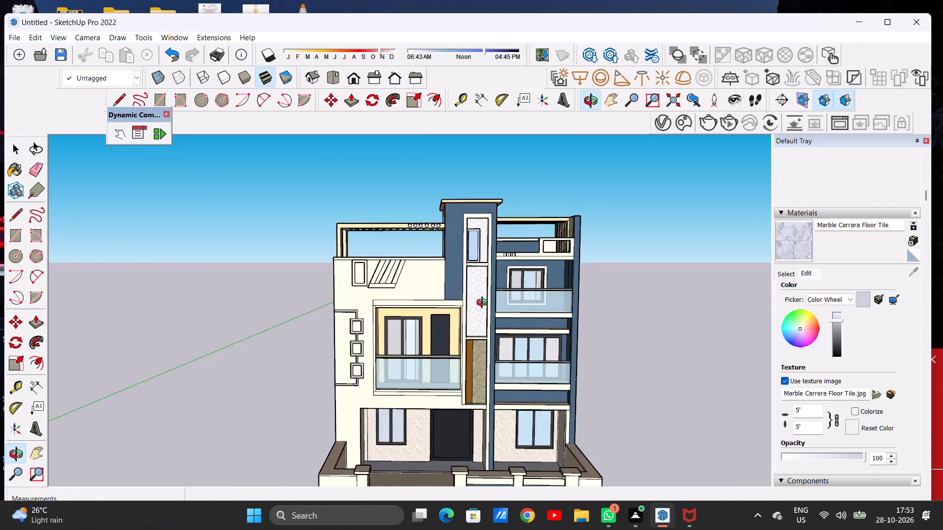
middle_click_drag(484, 304, 461, 310)
middle_click_drag(489, 281, 517, 230)
Examine the pergola beams, side wall and framed parapet of the roof terrace on the blue side of the house.
scroll(537, 221, "up", 16)
scroll(583, 245, "down", 1)
scroll(583, 245, "up", 6)
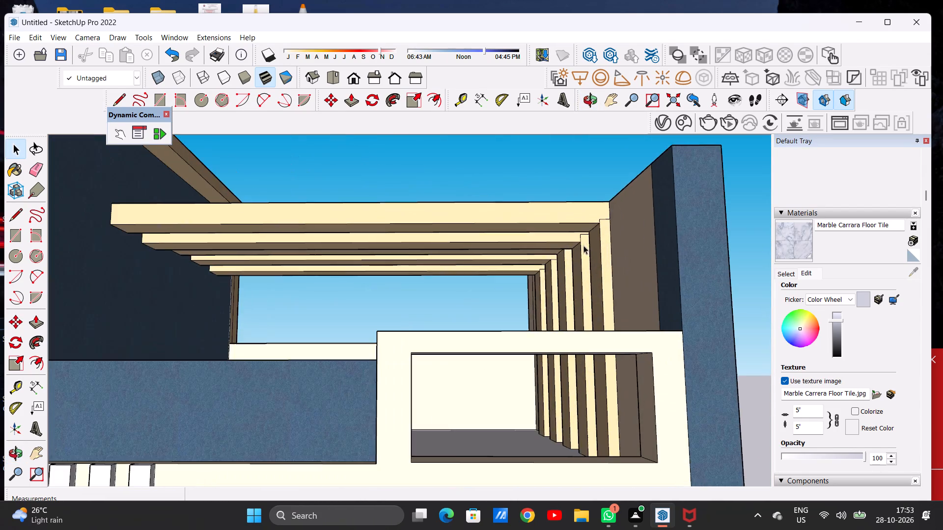
scroll(583, 245, "up", 5)
middle_click_drag(616, 305, 455, 359)
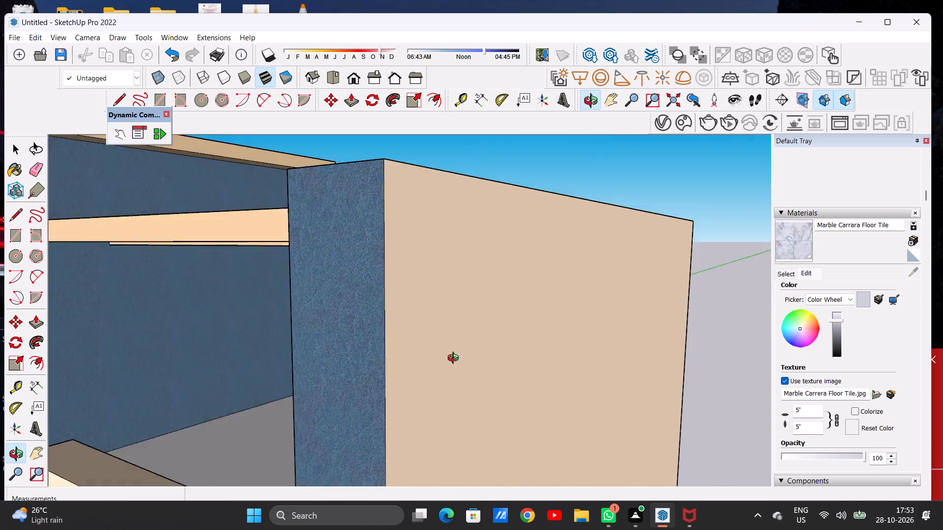
middle_click_drag(455, 359, 628, 344)
scroll(559, 336, "down", 7)
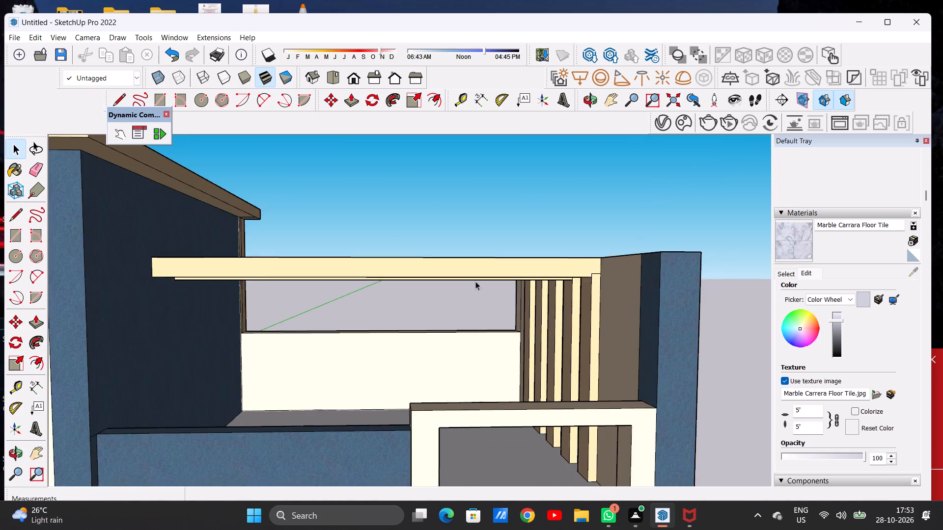
scroll(475, 281, "down", 12)
middle_click_drag(486, 296, 184, 332)
middle_click_drag(489, 318, 485, 290)
scroll(385, 306, "up", 14)
scroll(393, 299, "down", 2)
scroll(393, 299, "up", 8)
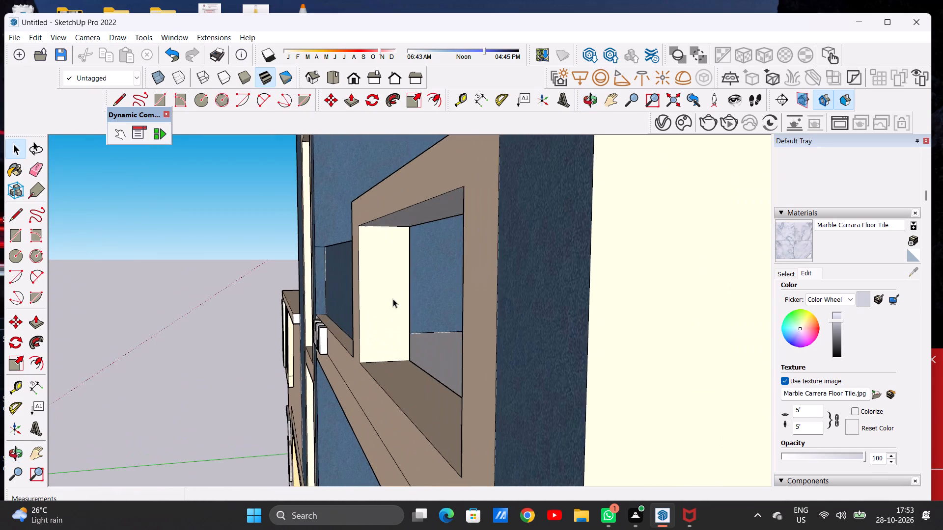
middle_click_drag(375, 302, 625, 285)
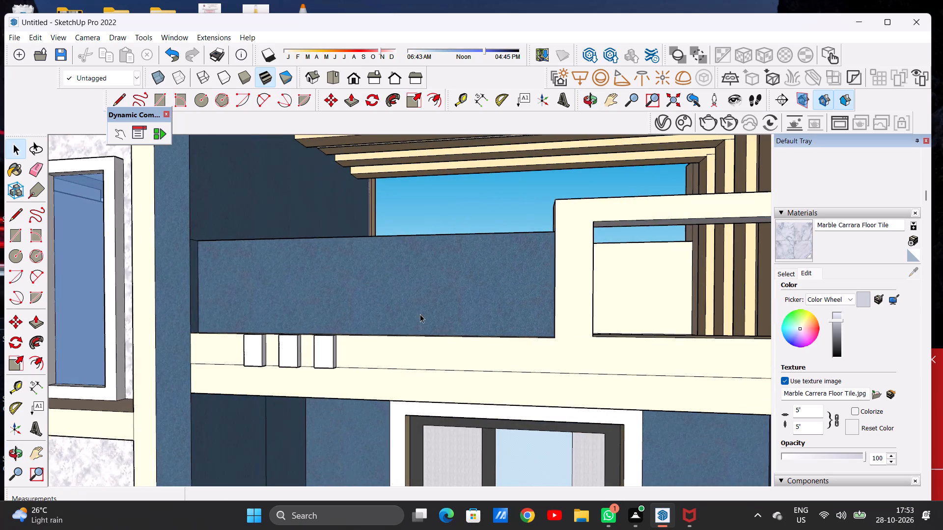
scroll(421, 315, "down", 11)
scroll(418, 303, "up", 1)
scroll(421, 303, "down", 15)
Examine the marble porch floors against the tiled forecourt and boundary wall, from the front and from above.
middle_click_drag(335, 337, 360, 335)
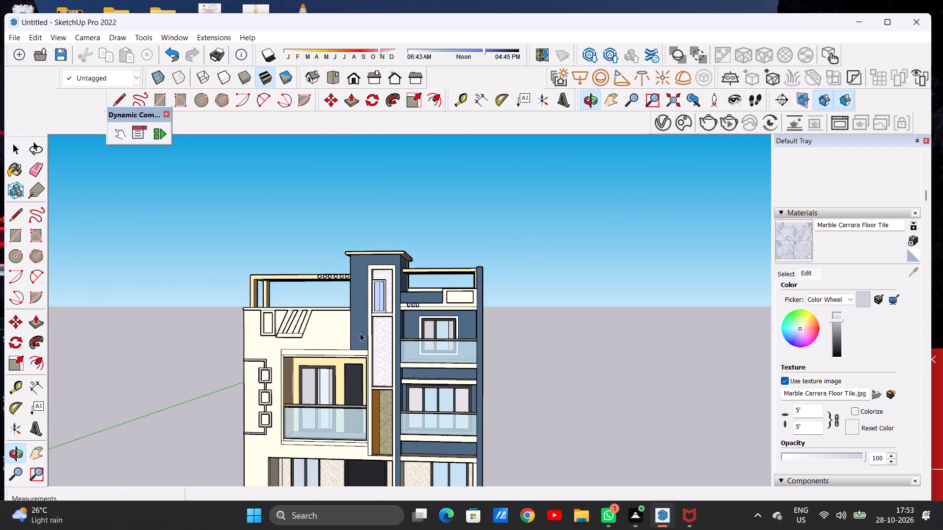
scroll(414, 289, "down", 11)
middle_click_drag(394, 308, 413, 361)
scroll(407, 365, "up", 8)
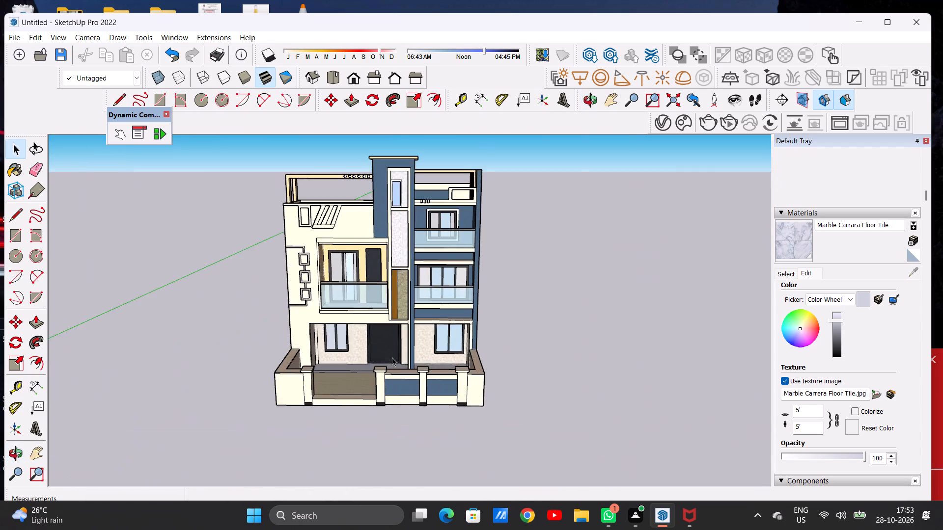
scroll(392, 357, "up", 10)
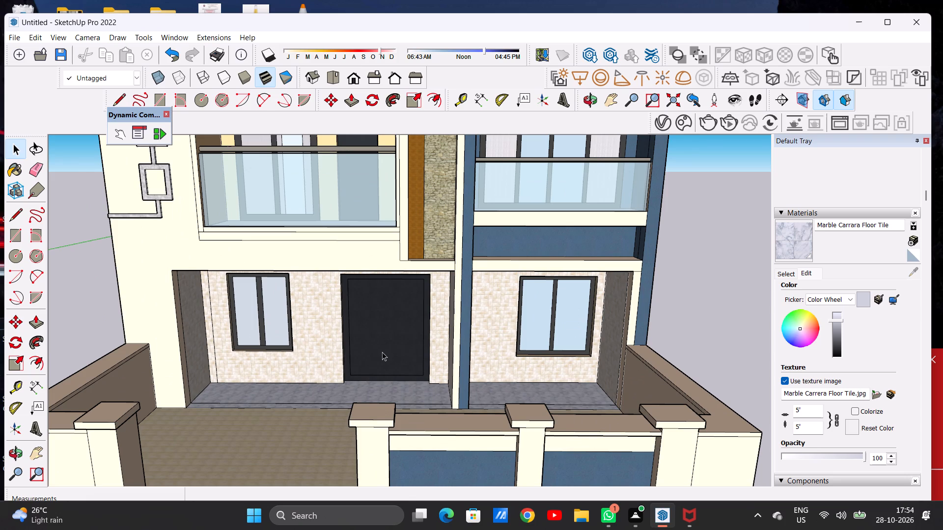
scroll(366, 343, "down", 12)
scroll(356, 395, "up", 14)
middle_click_drag(344, 357, 343, 353)
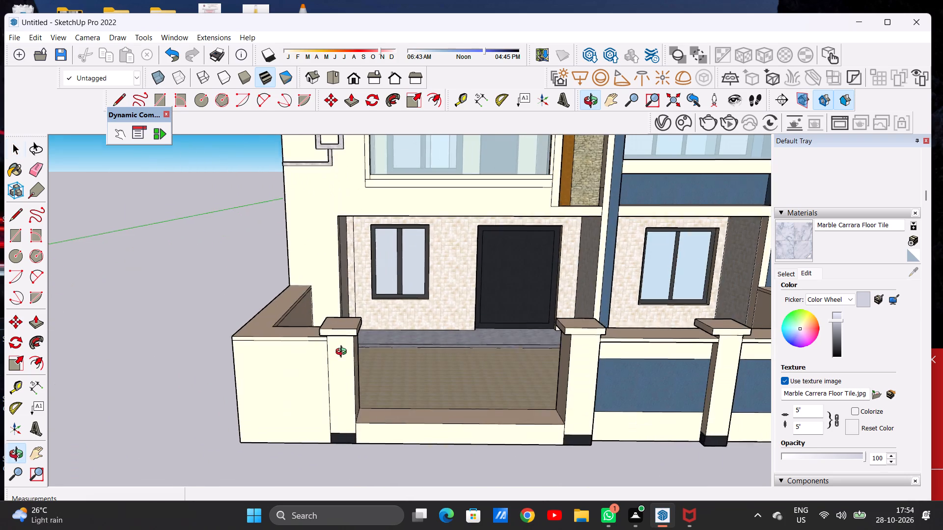
middle_click_drag(343, 353, 345, 328)
scroll(345, 328, "up", 8)
middle_click_drag(353, 323, 357, 342)
scroll(334, 343, "down", 13)
scroll(452, 365, "up", 6)
scroll(322, 380, "down", 6)
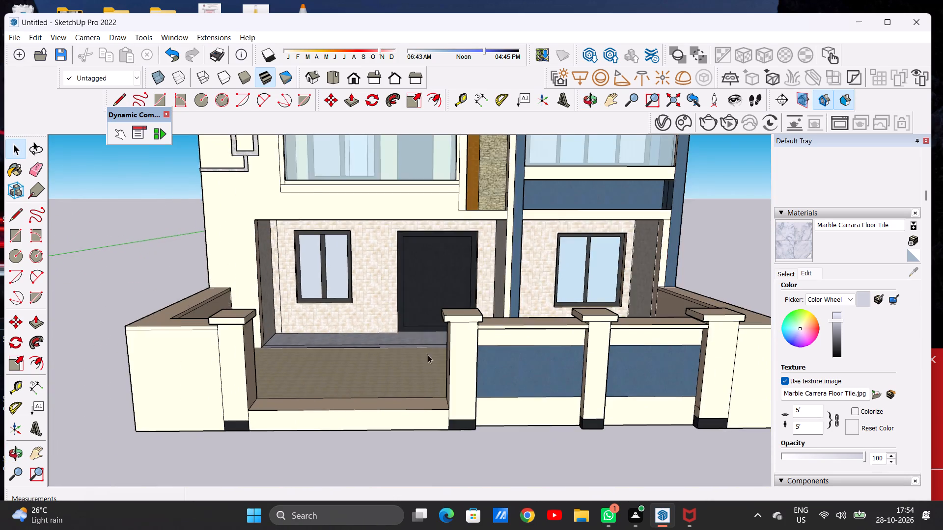
middle_click_drag(428, 354, 318, 473)
scroll(417, 332, "up", 12)
scroll(493, 304, "down", 1)
scroll(493, 304, "up", 1)
middle_click_drag(527, 310, 495, 294)
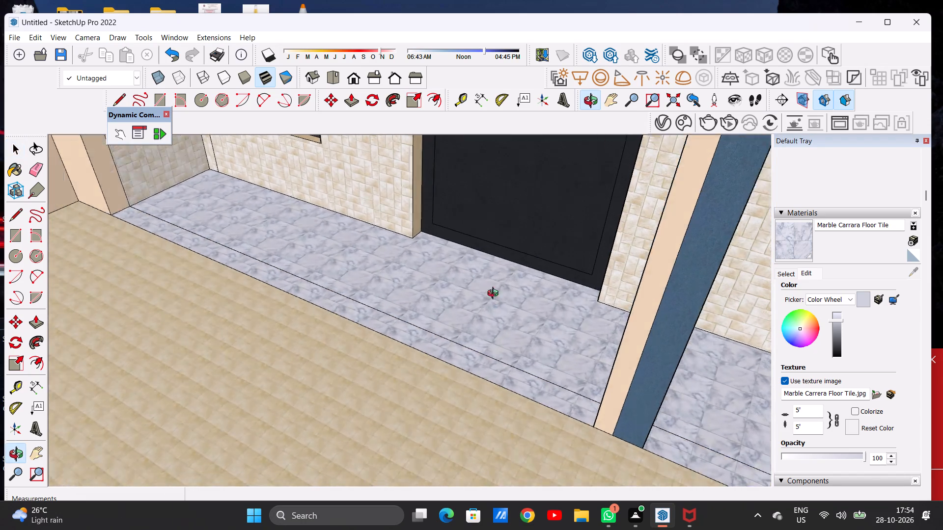
middle_click_drag(495, 294, 550, 285)
scroll(427, 349, "down", 10)
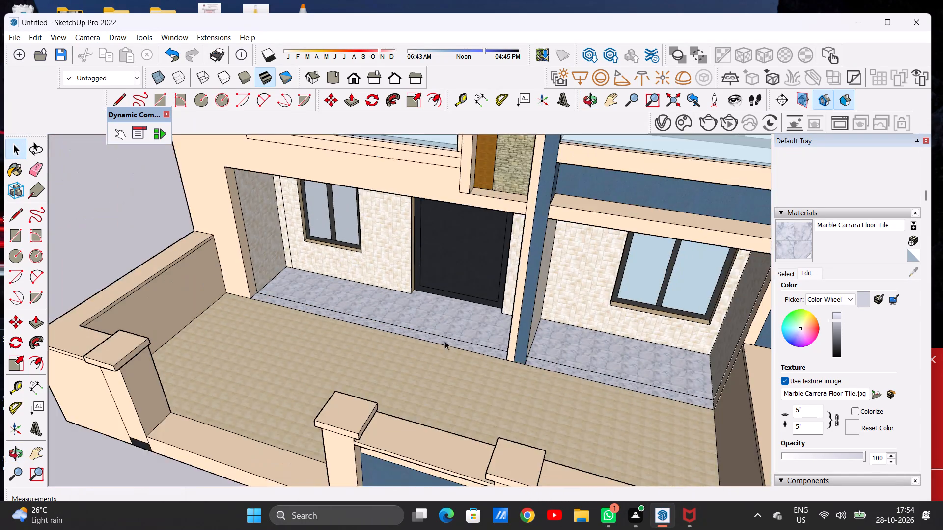
scroll(592, 341, "up", 6)
middle_click_drag(641, 353, 642, 329)
scroll(640, 342, "down", 9)
scroll(556, 366, "up", 1)
scroll(556, 366, "down", 18)
Inspect the slotted pergola slab above the roof terrace and the inner faces of its slots up close.
middle_click_drag(522, 364, 535, 351)
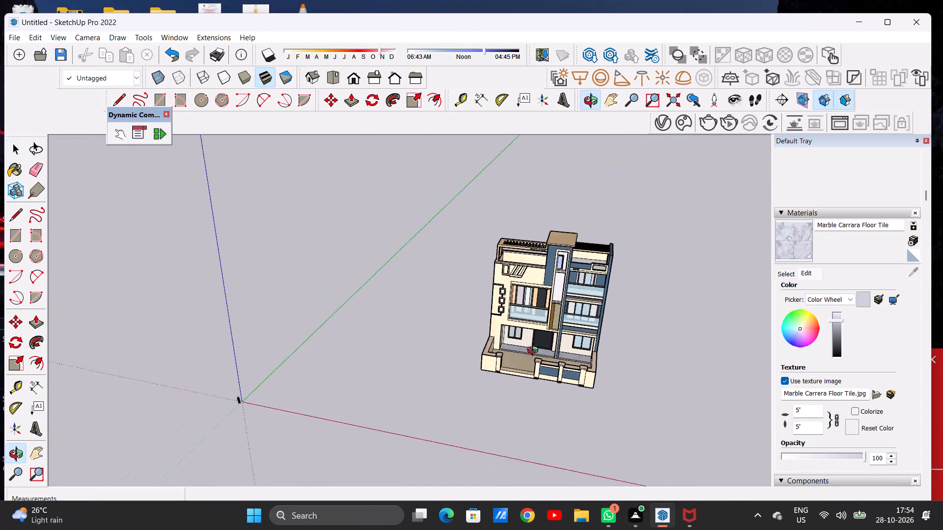
middle_click_drag(535, 351, 552, 290)
scroll(571, 263, "up", 6)
middle_click_drag(578, 322, 561, 314)
scroll(331, 360, "down", 5)
scroll(477, 246, "up", 6)
scroll(387, 297, "up", 9)
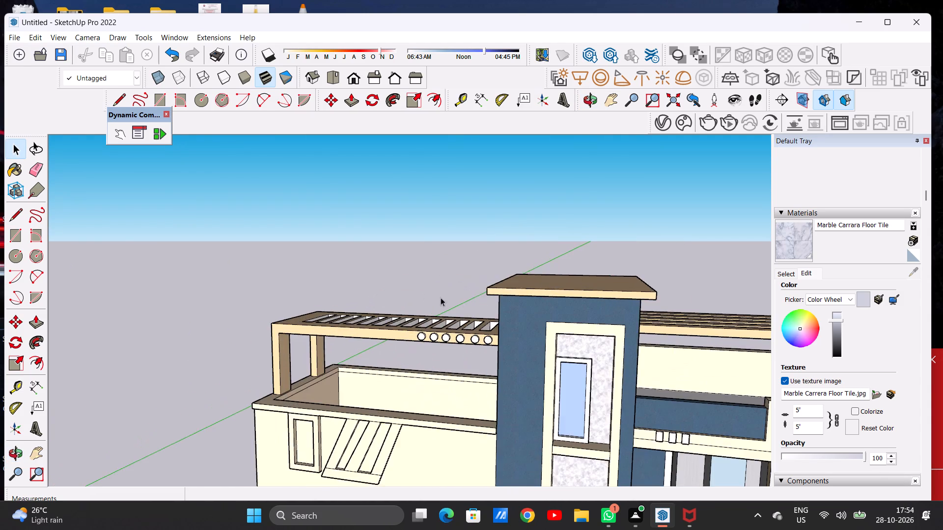
scroll(441, 297, "up", 2)
middle_click_drag(436, 295, 412, 410)
scroll(360, 286, "up", 7)
scroll(360, 286, "down", 1)
scroll(352, 293, "up", 5)
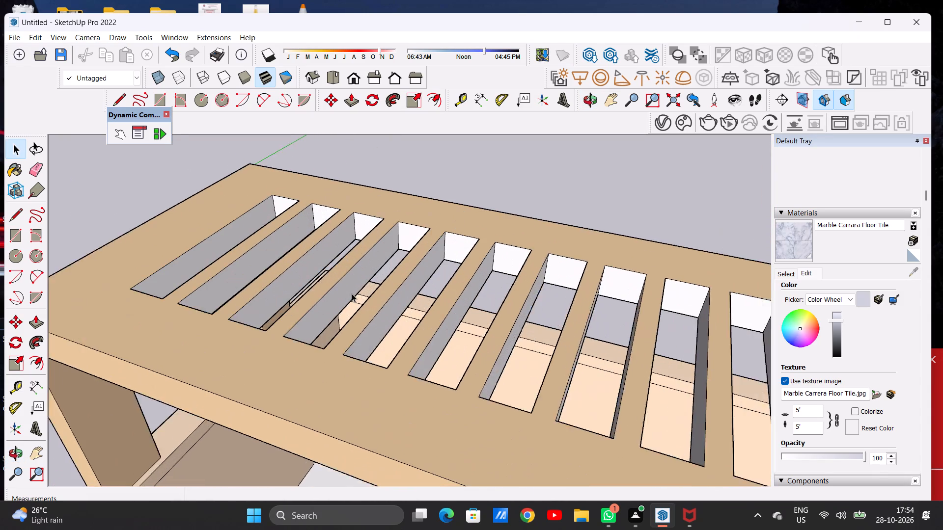
scroll(352, 293, "up", 2)
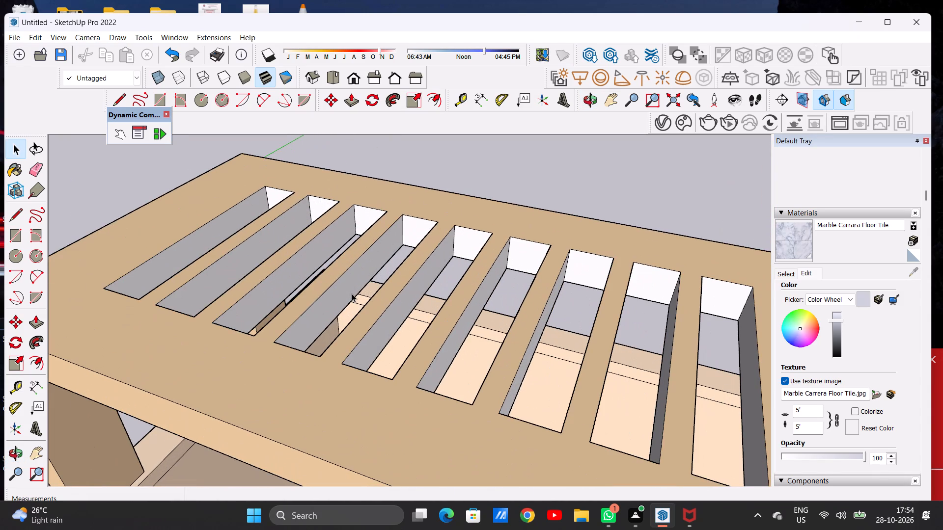
Inspect the slotted pergola slab and the inner faces of its openings from above and from underneath.
scroll(352, 293, "down", 11)
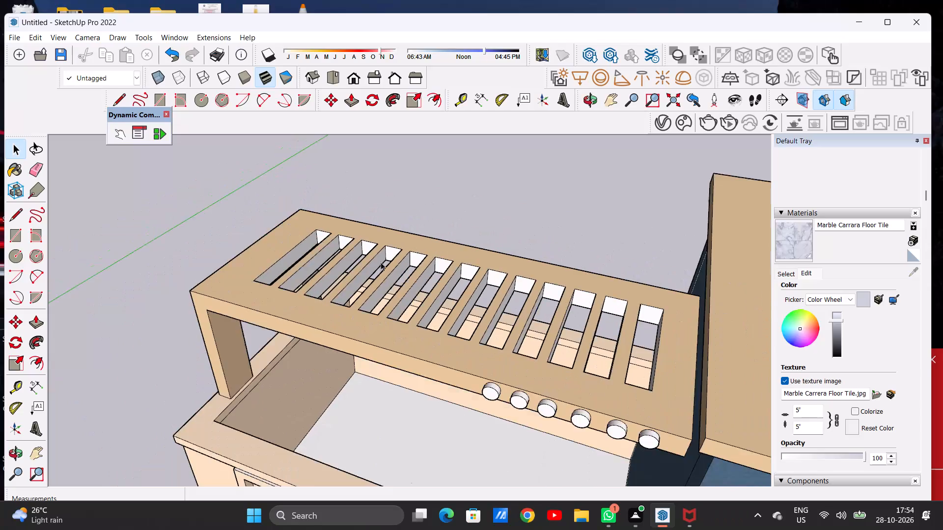
scroll(381, 262, "down", 10)
scroll(360, 269, "up", 10)
scroll(332, 263, "down", 1)
scroll(332, 263, "up", 2)
scroll(287, 236, "up", 3)
scroll(287, 236, "down", 1)
scroll(287, 236, "up", 3)
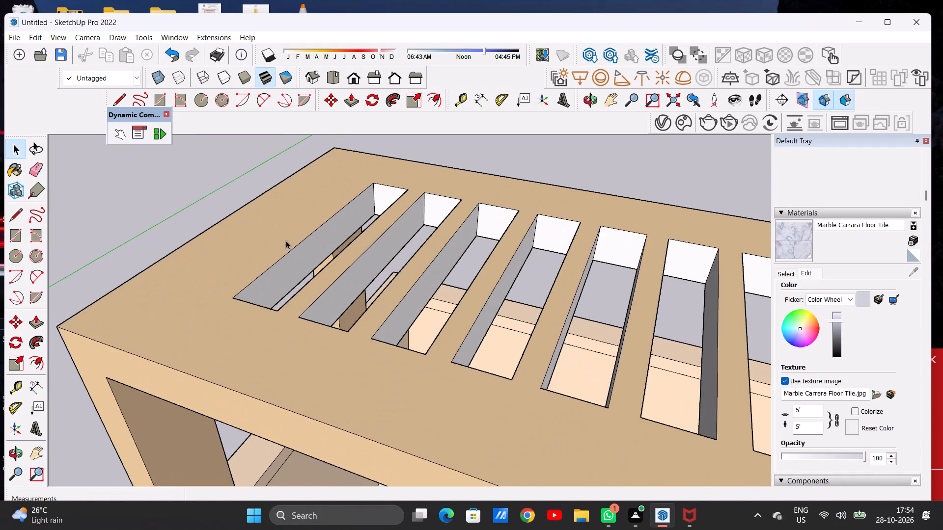
scroll(294, 251, "up", 4)
scroll(284, 309, "down", 20)
middle_click_drag(322, 324, 445, 215)
scroll(399, 289, "down", 6)
middle_click_drag(405, 331, 391, 275)
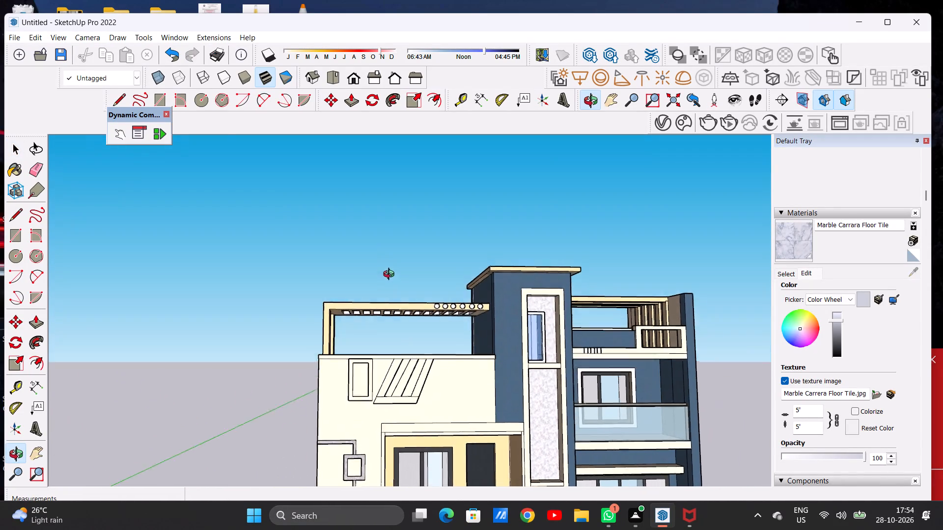
middle_click_drag(391, 275, 387, 251)
scroll(386, 300, "up", 20)
scroll(386, 300, "up", 3)
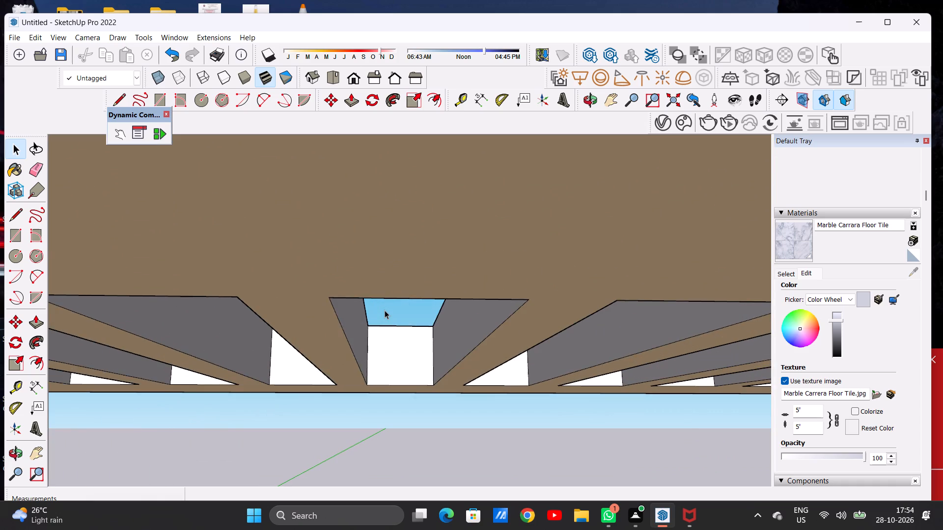
scroll(385, 310, "down", 6)
scroll(385, 310, "up", 1)
scroll(385, 310, "down", 18)
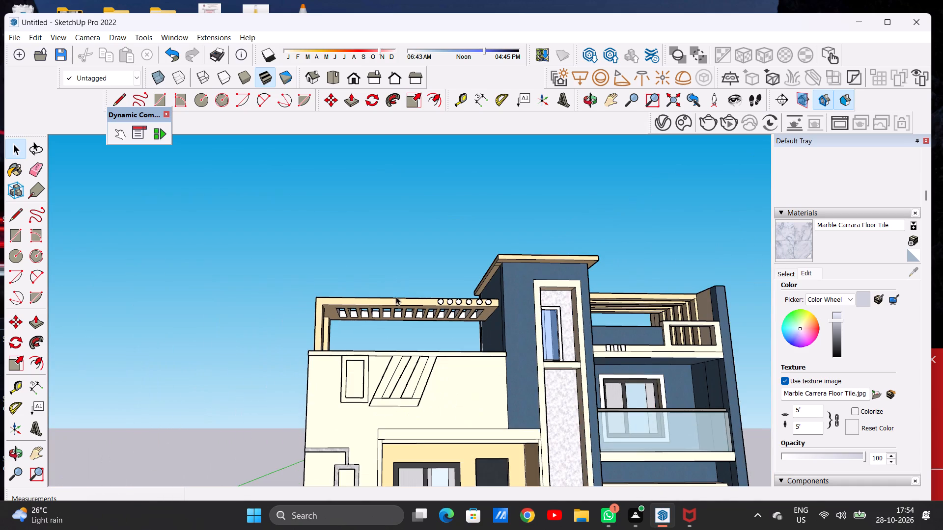
Review the whole front facade, then the ground-floor entrance and boundary wall up close.
middle_click_drag(396, 296, 378, 336)
scroll(341, 320, "down", 19)
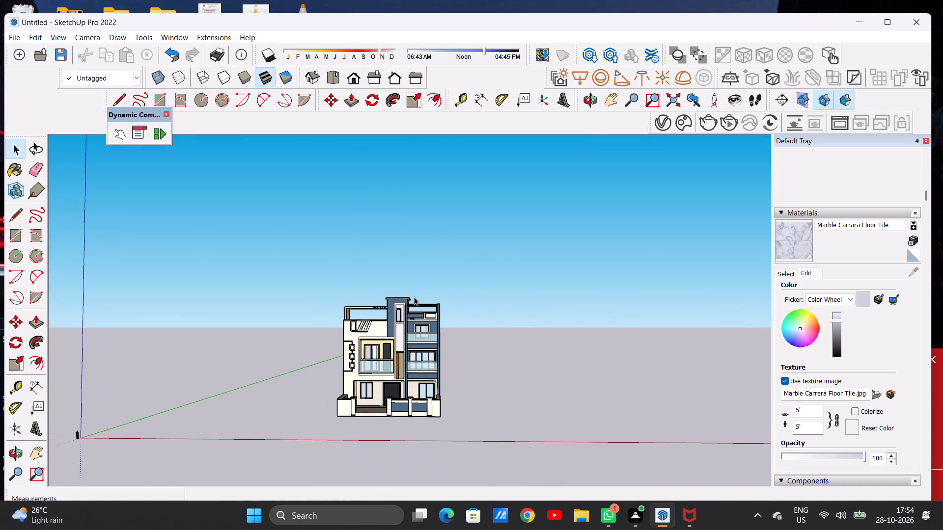
scroll(401, 418, "up", 2)
scroll(401, 418, "down", 1)
scroll(401, 418, "up", 3)
scroll(385, 336, "up", 7)
scroll(391, 382, "down", 5)
middle_click_drag(381, 406, 378, 473)
scroll(350, 461, "up", 2)
scroll(348, 460, "down", 1)
scroll(348, 460, "up", 12)
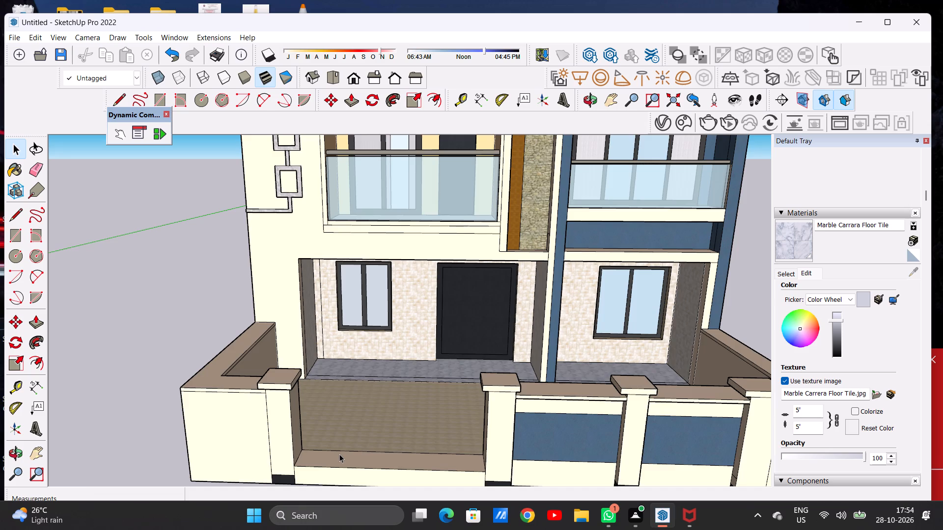
scroll(367, 437, "down", 5)
middle_click_drag(412, 430, 408, 421)
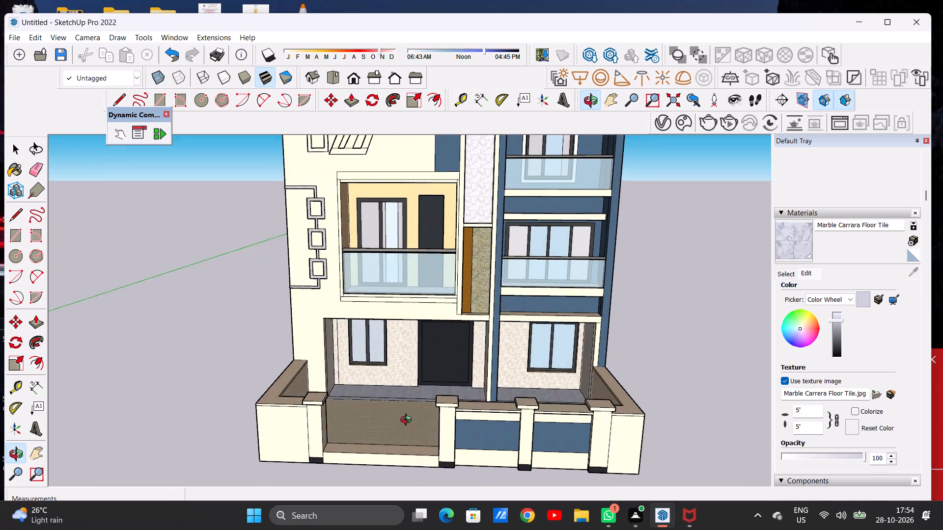
middle_click_drag(408, 421, 414, 443)
scroll(416, 463, "down", 11)
scroll(393, 391, "down", 1)
scroll(393, 391, "up", 1)
scroll(393, 391, "down", 4)
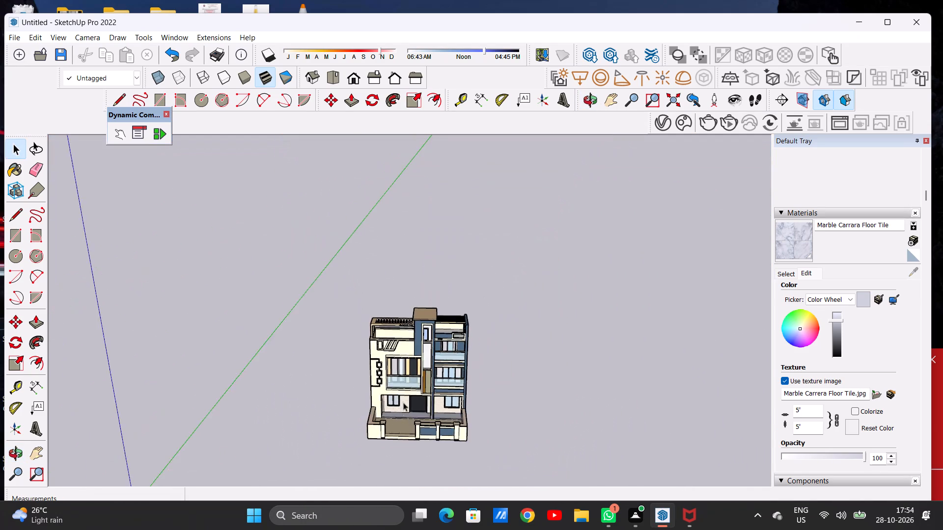
scroll(405, 440, "up", 8)
Examine the ground-floor porch walls, windows, door and blue boundary-wall panels from the front and at an angle.
middle_click_drag(403, 439, 391, 387)
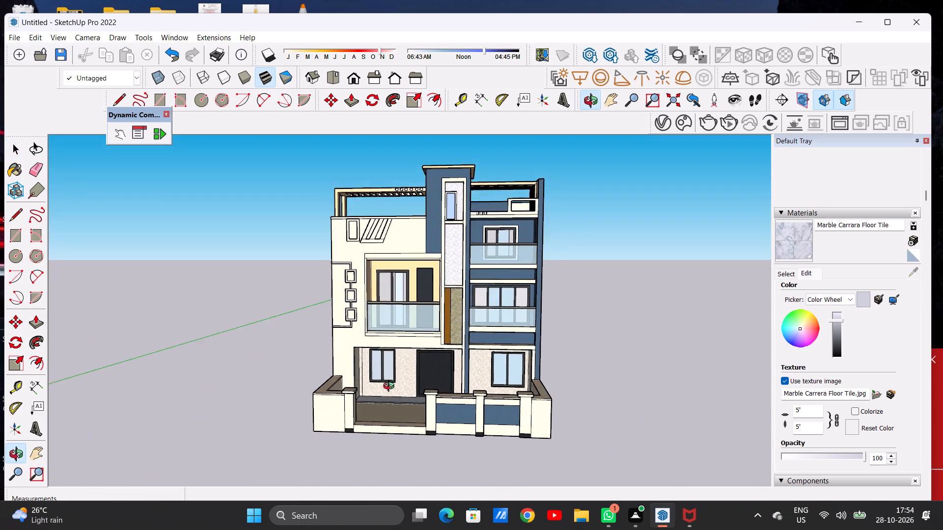
middle_click_drag(391, 387, 391, 382)
scroll(501, 389, "up", 14)
middle_click_drag(474, 408, 424, 400)
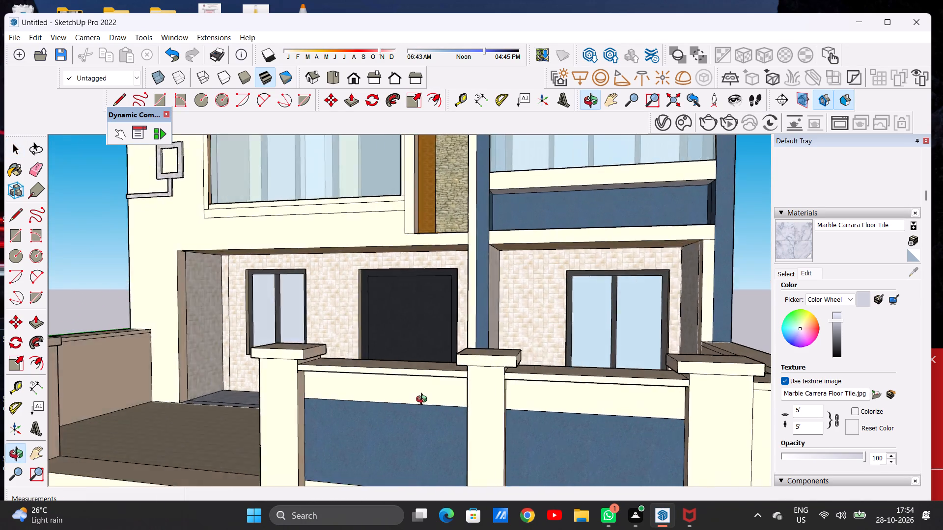
middle_click_drag(424, 400, 492, 444)
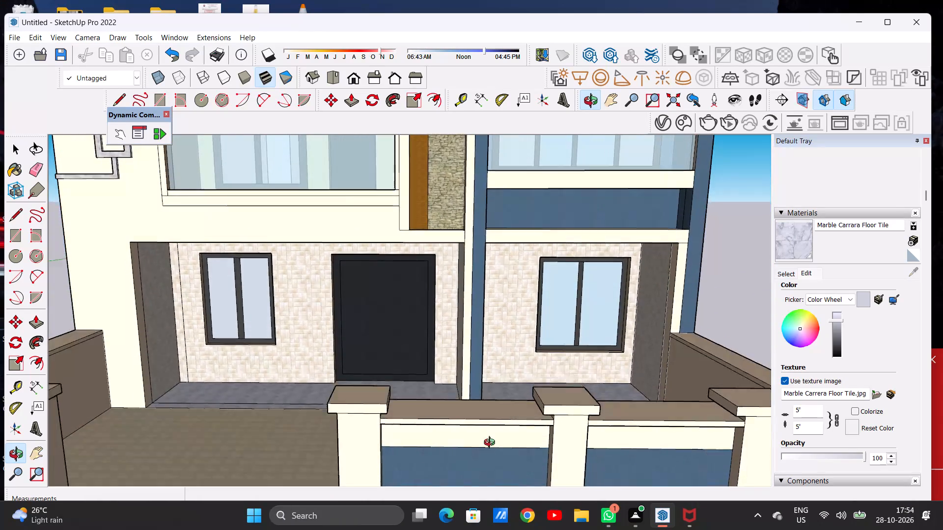
middle_click_drag(492, 444, 667, 465)
scroll(573, 394, "down", 4)
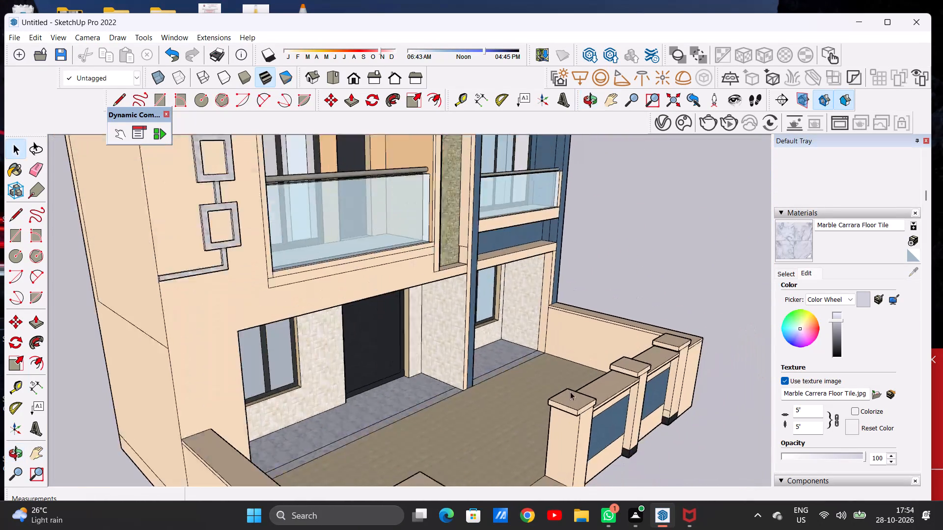
scroll(570, 392, "down", 2)
scroll(469, 364, "down", 4)
scroll(321, 372, "down", 5)
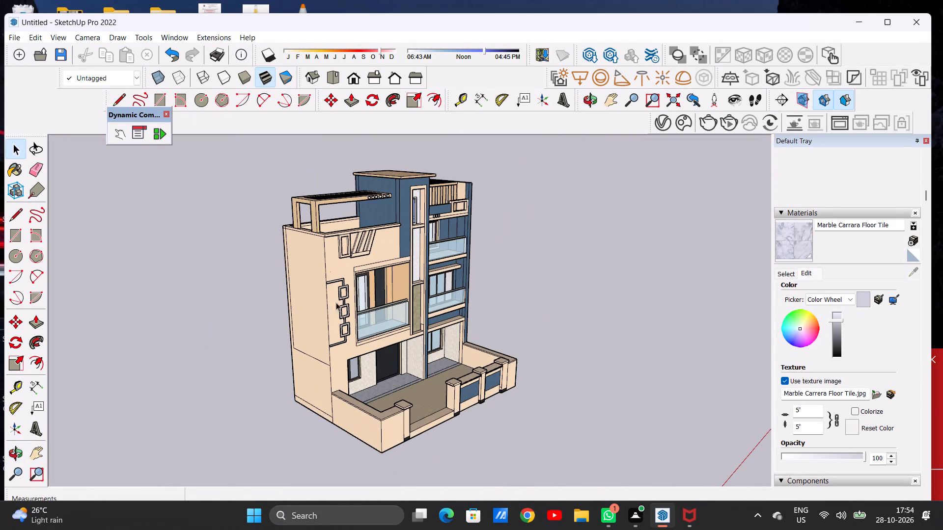
Examine the cream facade with its linked square frames and slanted strips, and compare it with the whole house.
scroll(342, 270, "up", 8)
scroll(337, 276, "down", 1)
scroll(350, 260, "up", 7)
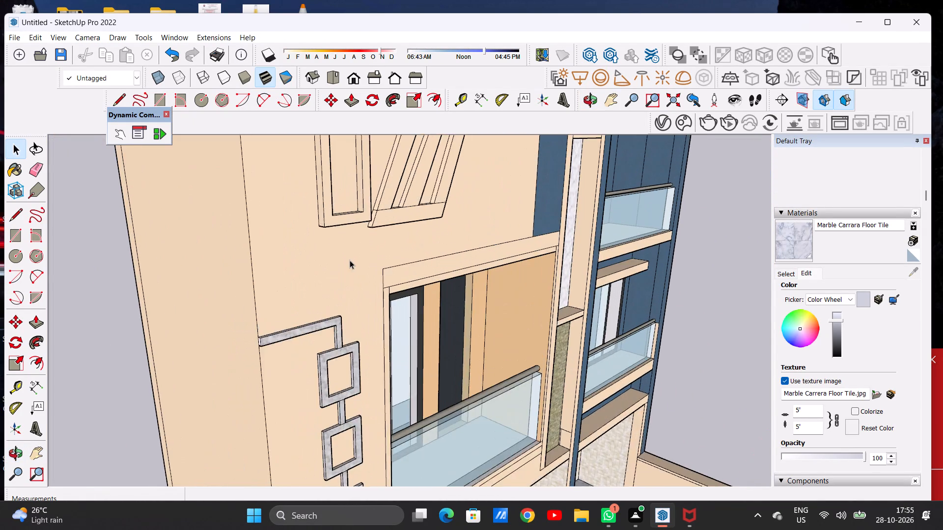
scroll(350, 260, "up", 1)
scroll(350, 260, "down", 1)
scroll(350, 260, "up", 4)
scroll(350, 271, "down", 20)
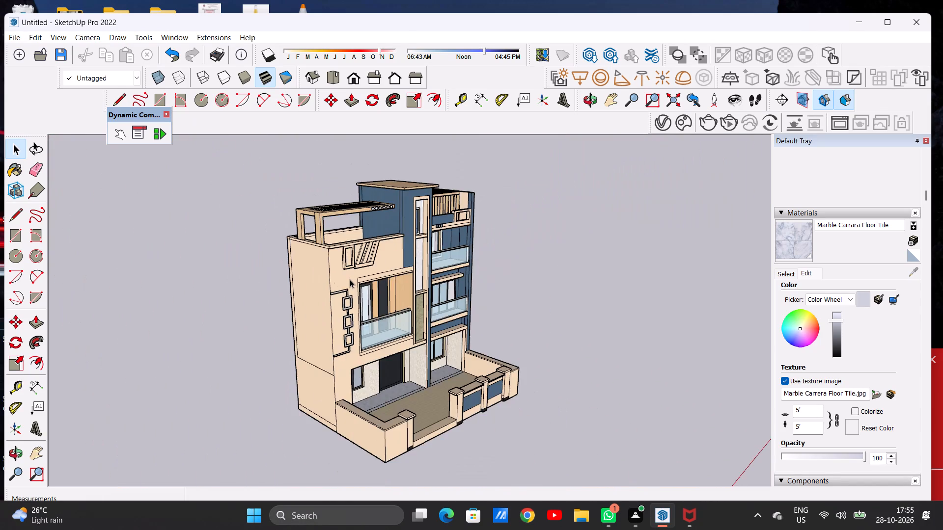
scroll(350, 279, "down", 4)
middle_click_drag(445, 302, 246, 276)
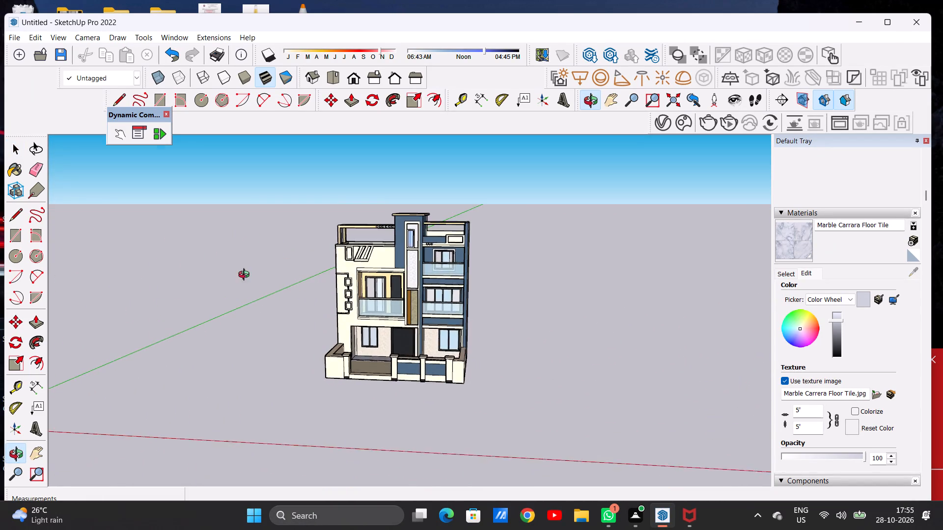
middle_click_drag(246, 276, 244, 296)
scroll(440, 249, "up", 1)
scroll(460, 325, "down", 2)
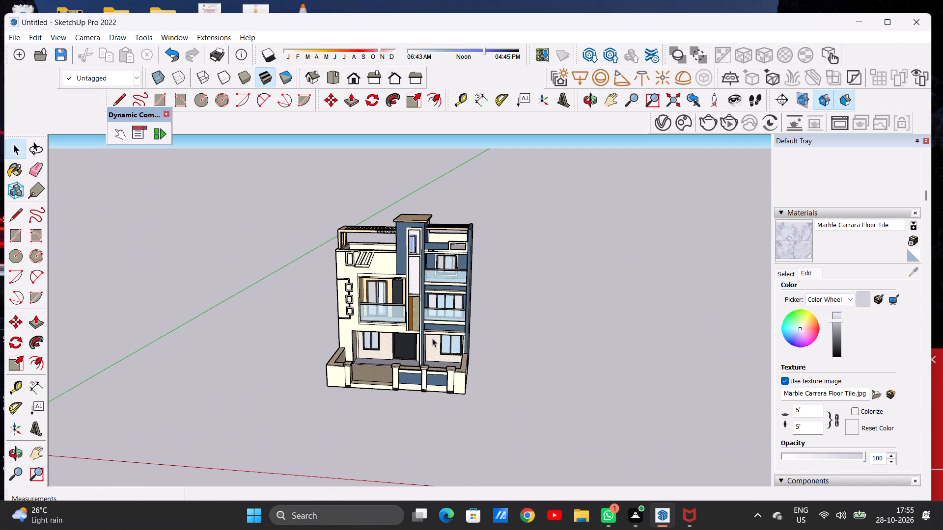
Examine the tiled forecourt and marble porch floor up close, and the balconies on the blue side from above.
scroll(377, 357, "up", 4)
scroll(377, 365, "down", 1)
scroll(385, 371, "up", 15)
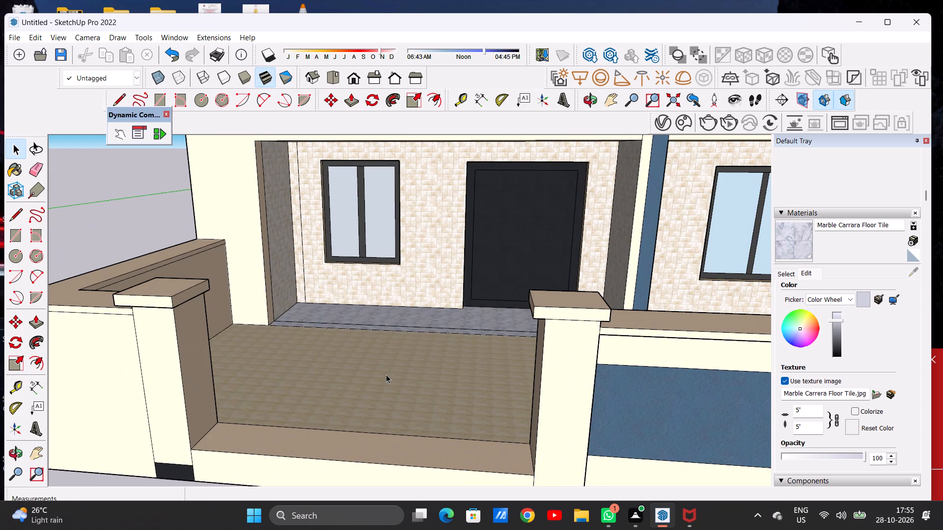
scroll(337, 374, "down", 4)
scroll(337, 370, "up", 1)
scroll(338, 366, "down", 4)
middle_click_drag(344, 336, 303, 346)
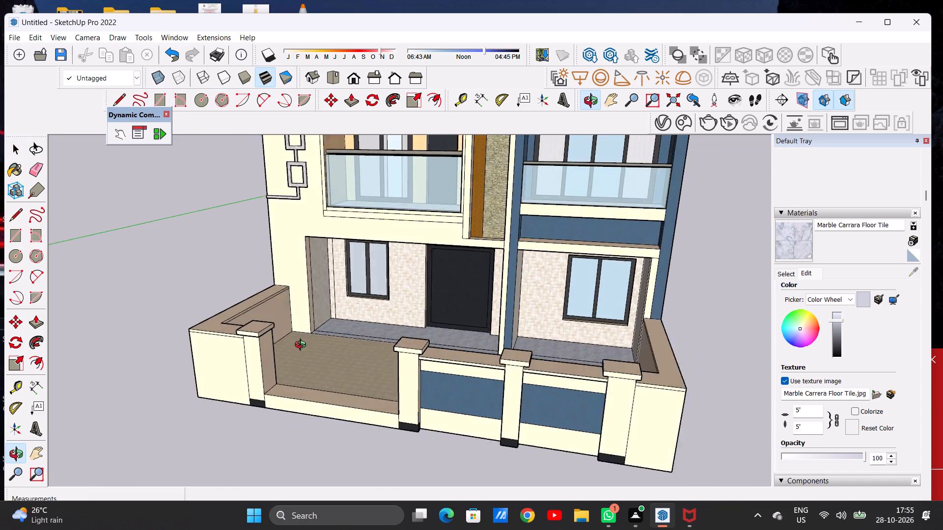
middle_click_drag(303, 346, 207, 423)
scroll(316, 352, "up", 6)
middle_click_drag(392, 350, 224, 342)
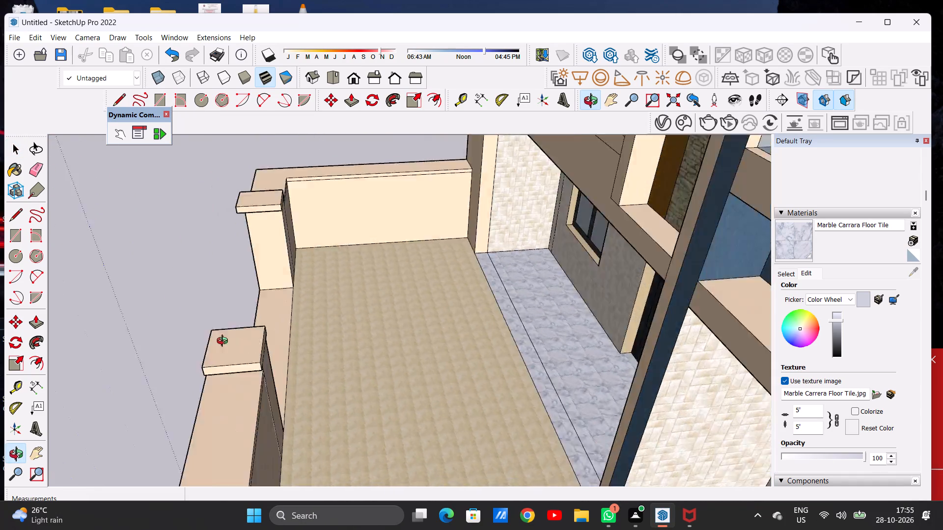
middle_click_drag(224, 342, 184, 363)
scroll(319, 284, "up", 5)
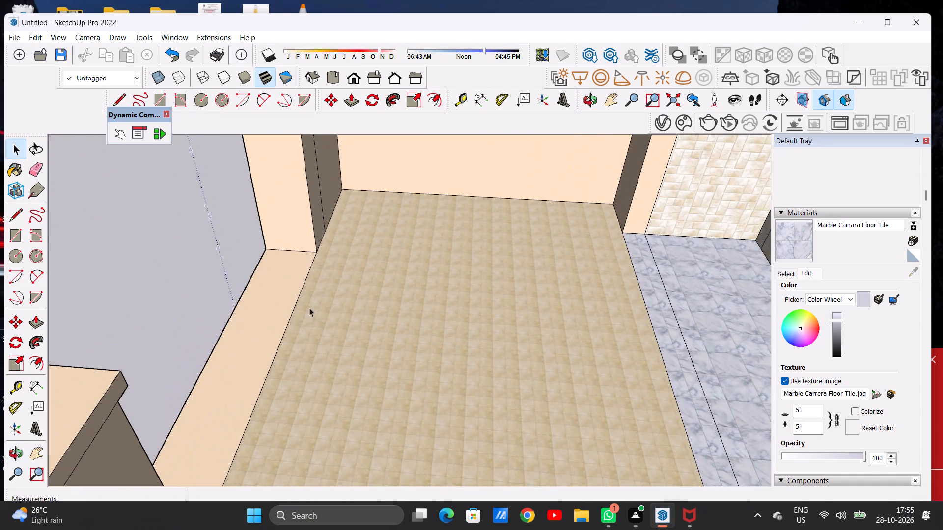
middle_click_drag(285, 324, 369, 323)
scroll(369, 323, "down", 20)
middle_click_drag(357, 337, 456, 318)
scroll(475, 243, "up", 6)
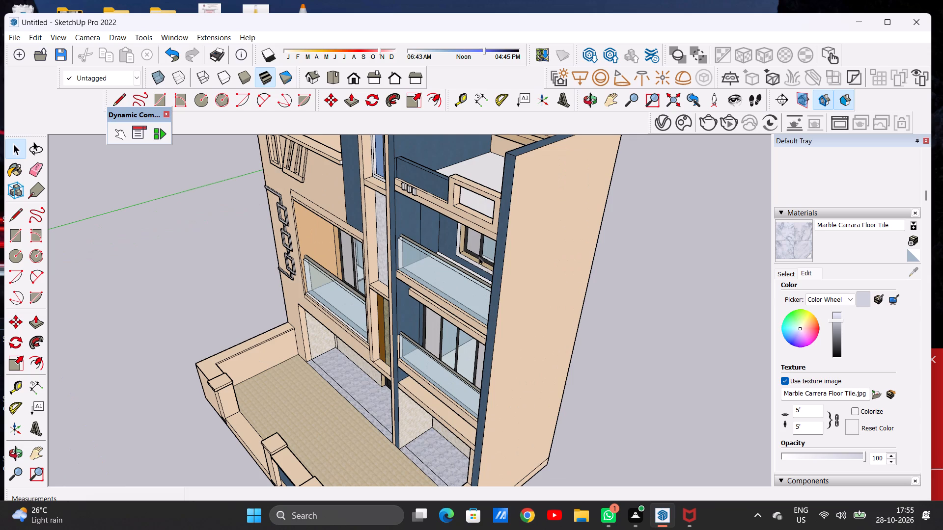
Paint the floor of the top glass-railed balcony on the blue side with Carpet Diamond Olive from the carpet and fabric materials.
left_click(779, 276)
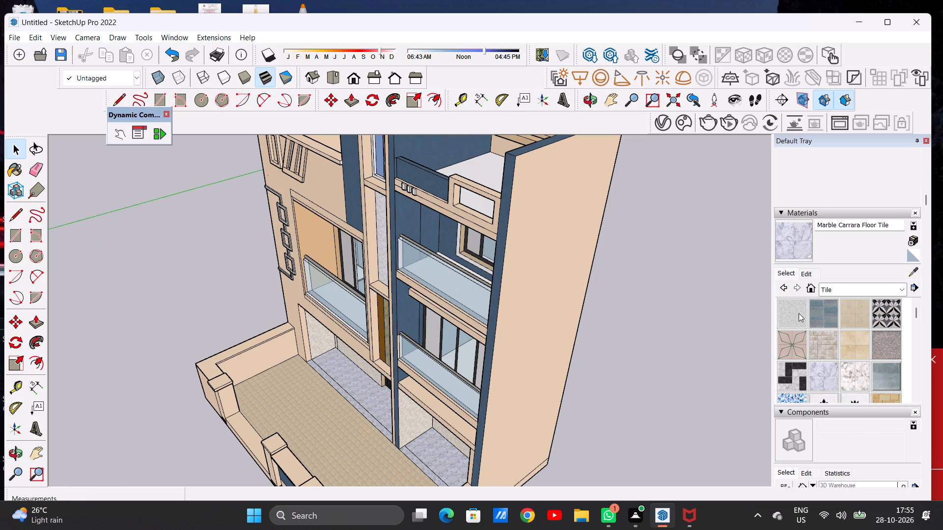
left_click(830, 290)
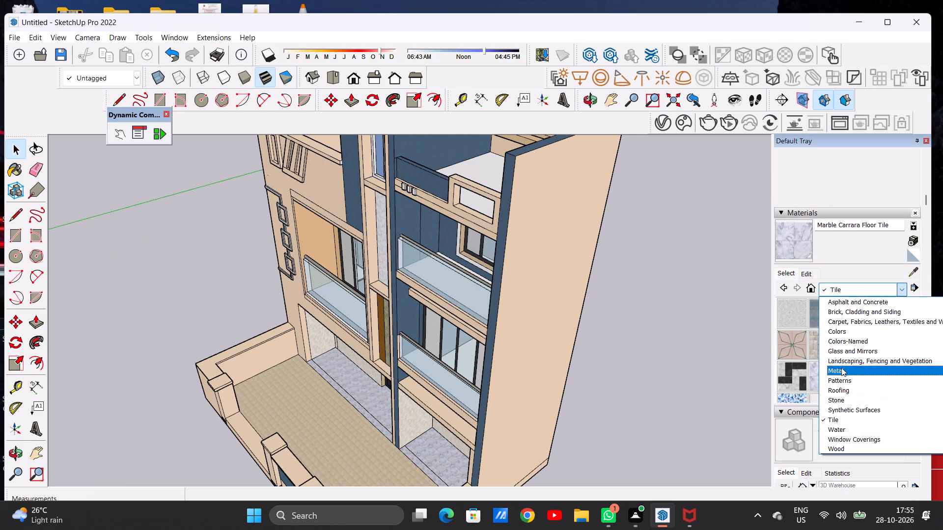
left_click(846, 320)
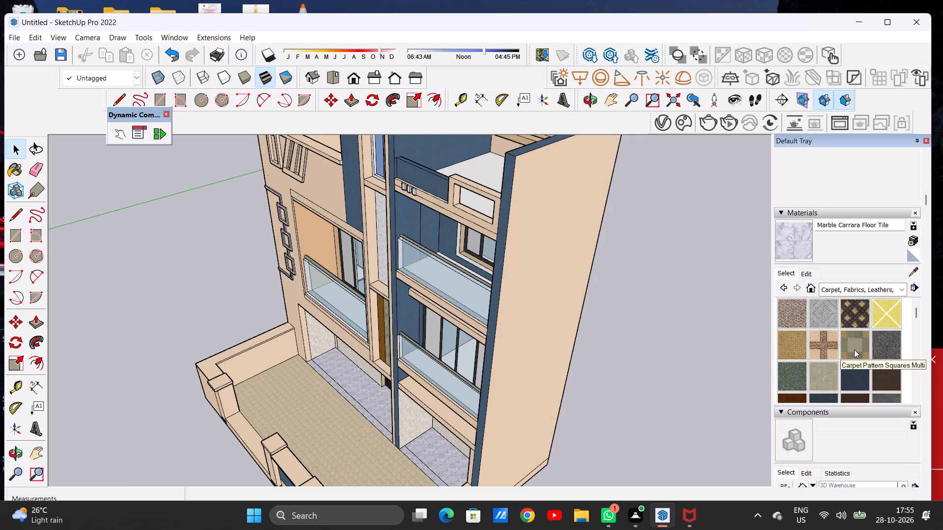
left_click(863, 316)
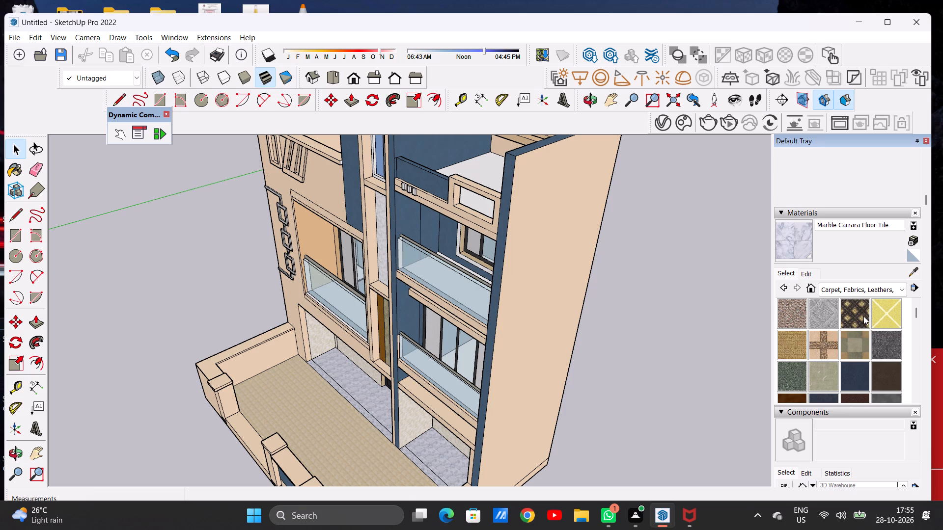
scroll(458, 258, "up", 14)
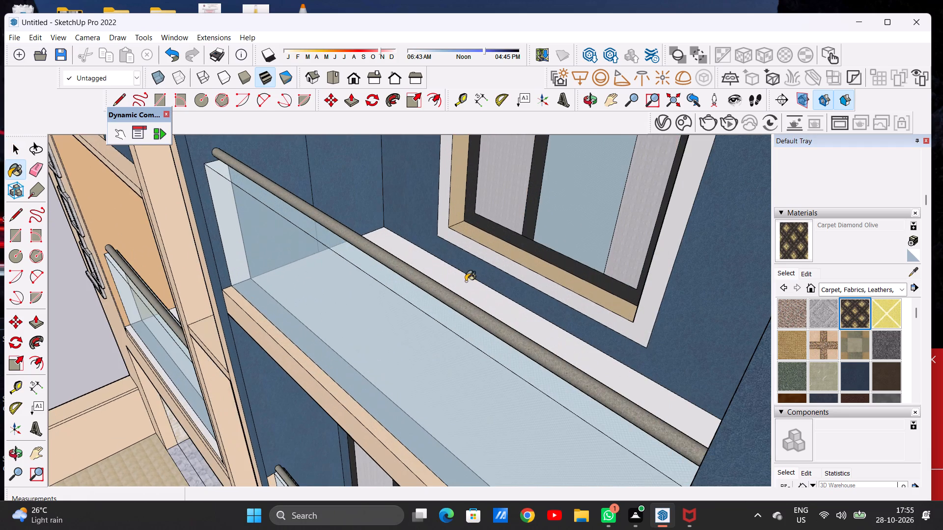
middle_click_drag(464, 281, 462, 319)
left_click(460, 323)
scroll(490, 297, "down", 6)
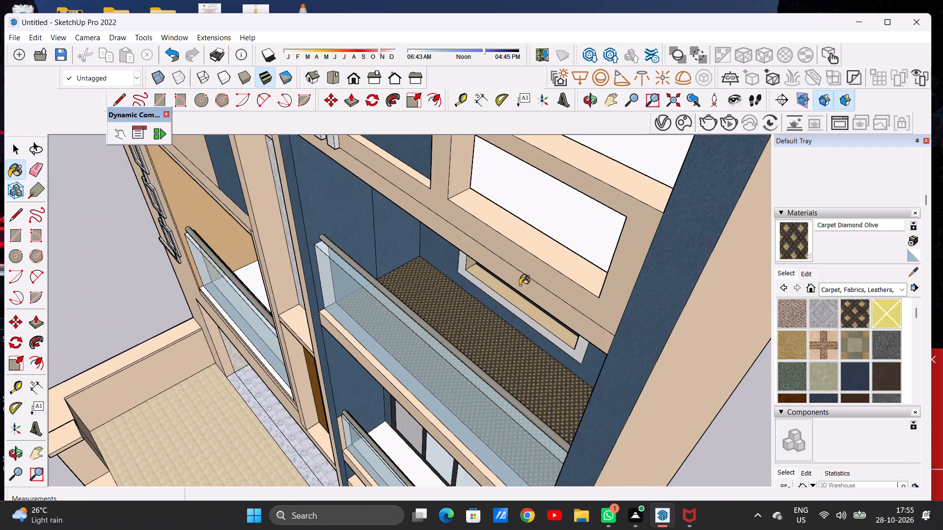
Scale up the Carpet Diamond Olive texture by setting its height to 5'.
left_click(803, 274)
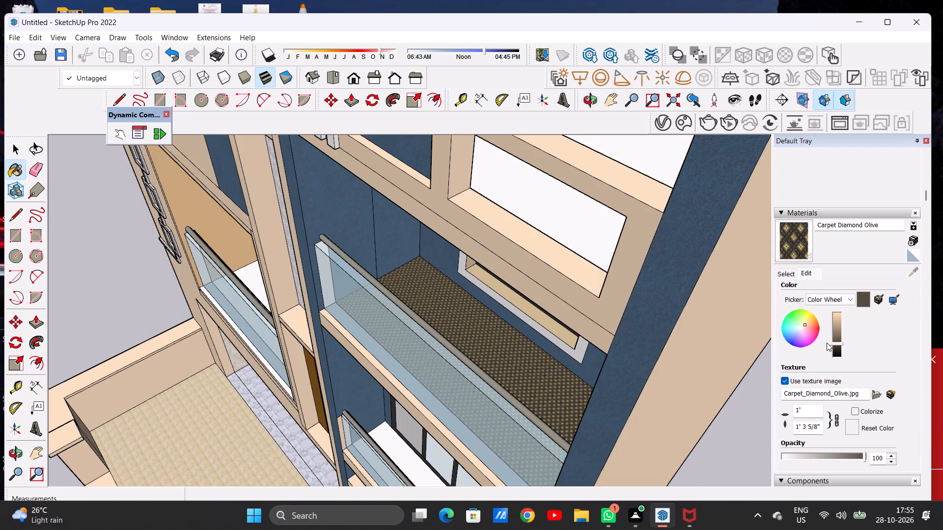
left_click(823, 424)
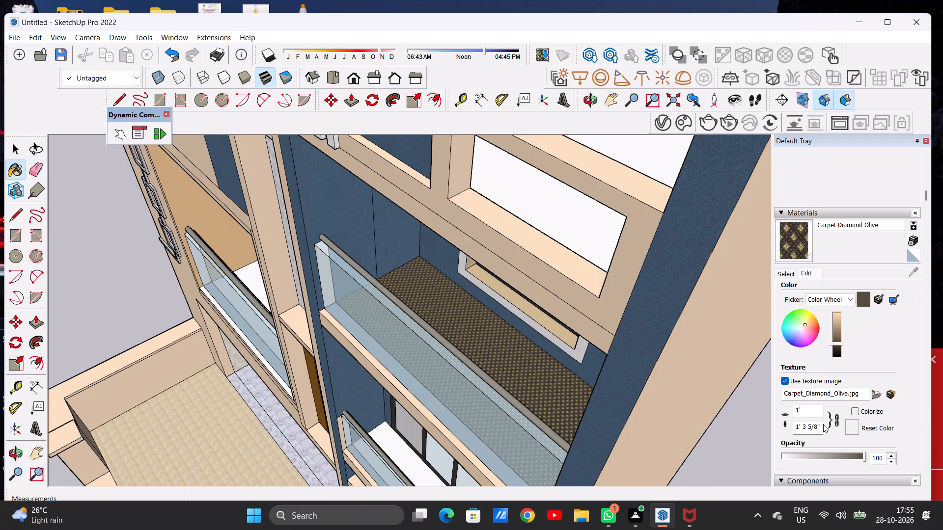
left_click(823, 424)
key("BackSpace")
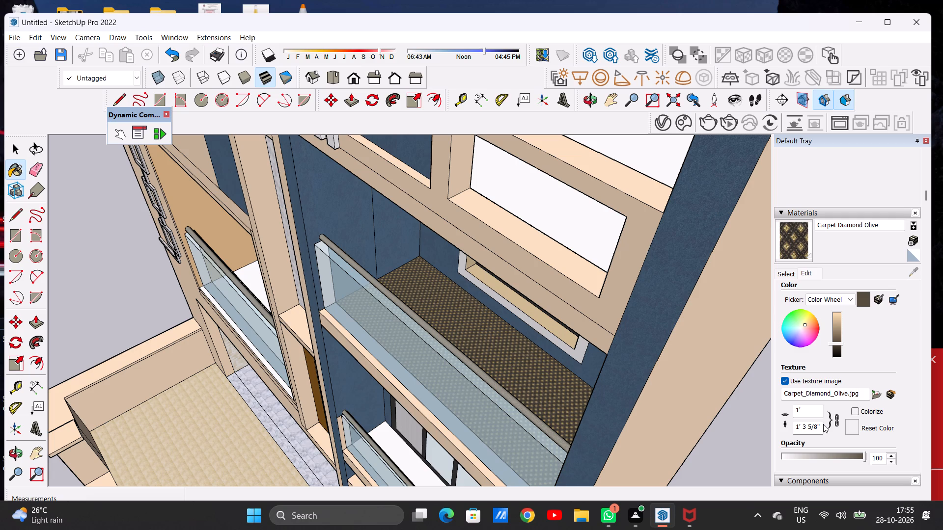
left_click(820, 426)
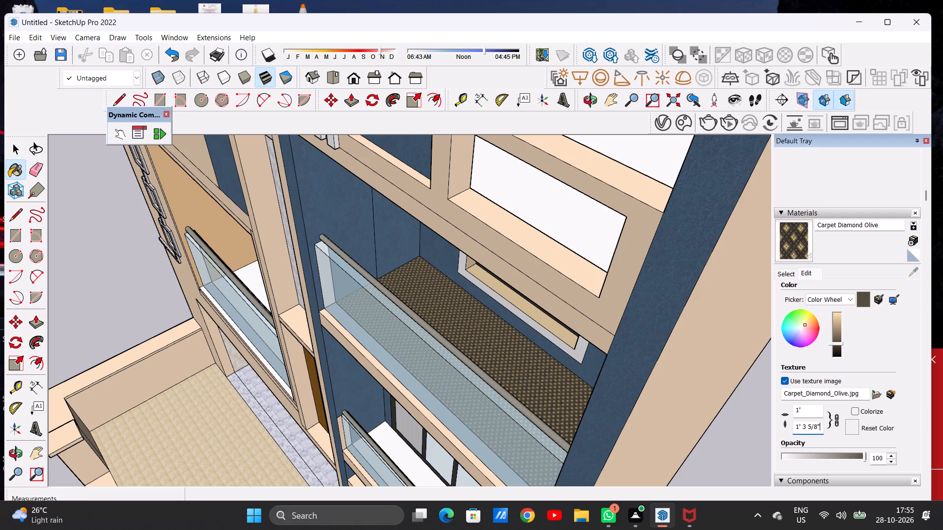
key("BackSpace")
key("BackSpace")
key("BackSpace")
key("BackSpace")
key("BackSpace")
key("BackSpace")
key("BackSpace")
key("BackSpace")
key("BackSpace")
key("BackSpace")
key("BackSpace")
key("BackSpace")
key("BackSpace")
key("BackSpace")
key("BackSpace")
key("BackSpace")
key("BackSpace")
key("BackSpace")
key("BackSpace")
key("BackSpace")
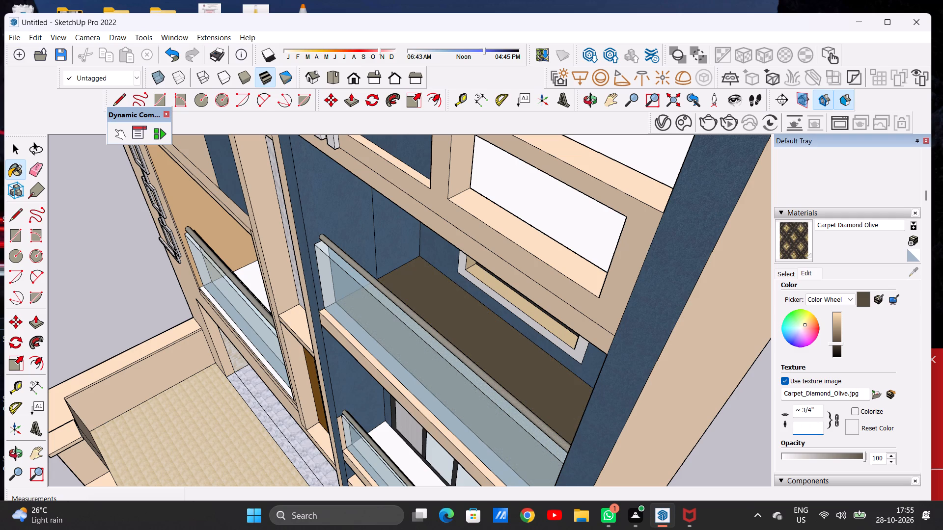
type("3'")
key("BackSpace")
key("BackSpace")
type("5'")
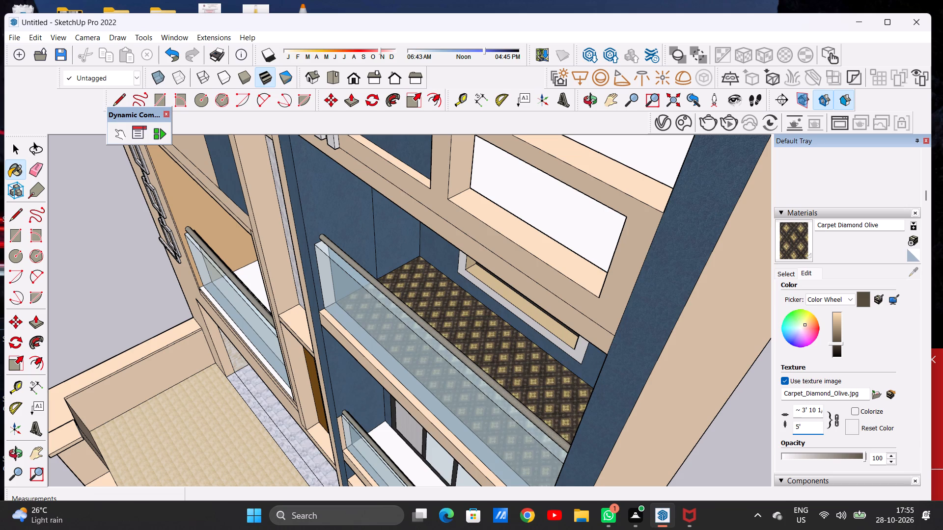
key("Return")
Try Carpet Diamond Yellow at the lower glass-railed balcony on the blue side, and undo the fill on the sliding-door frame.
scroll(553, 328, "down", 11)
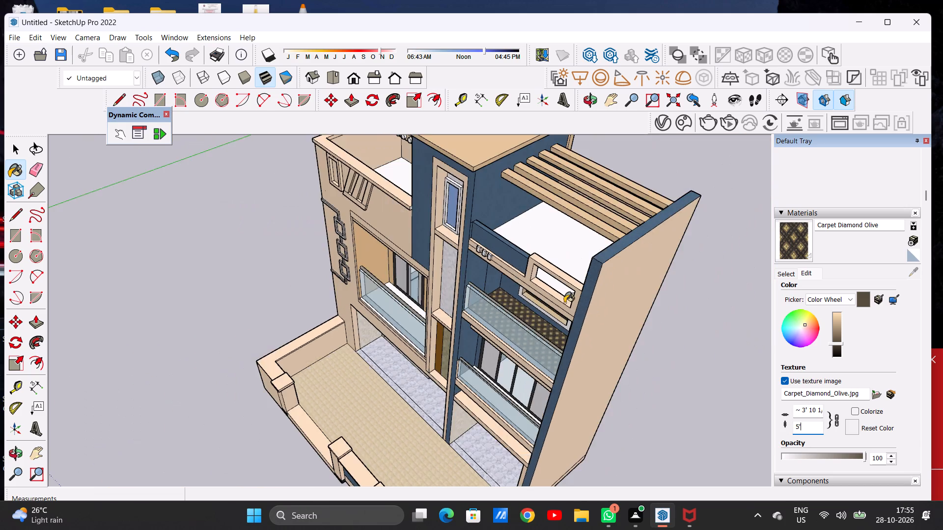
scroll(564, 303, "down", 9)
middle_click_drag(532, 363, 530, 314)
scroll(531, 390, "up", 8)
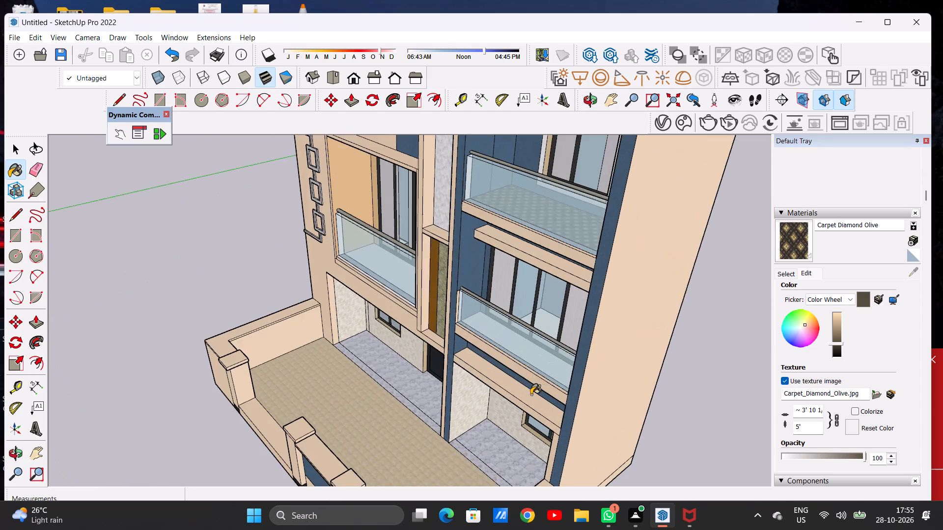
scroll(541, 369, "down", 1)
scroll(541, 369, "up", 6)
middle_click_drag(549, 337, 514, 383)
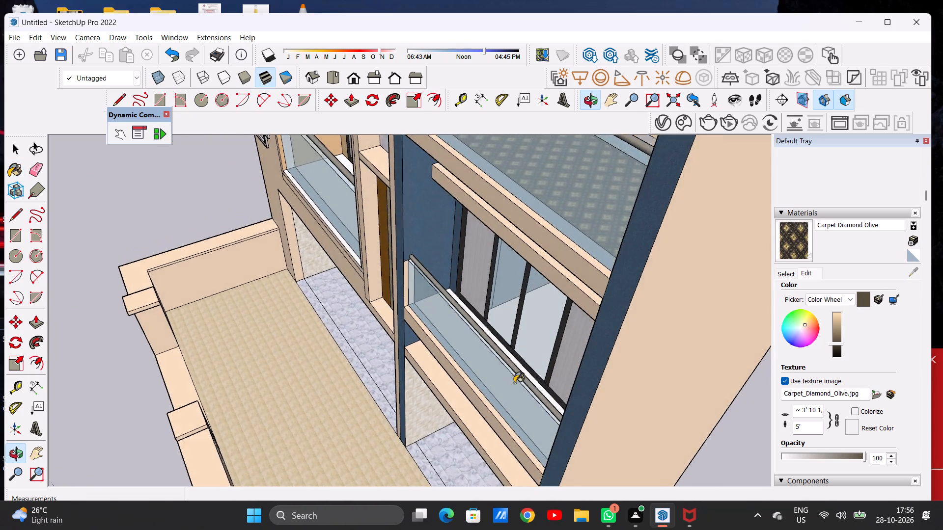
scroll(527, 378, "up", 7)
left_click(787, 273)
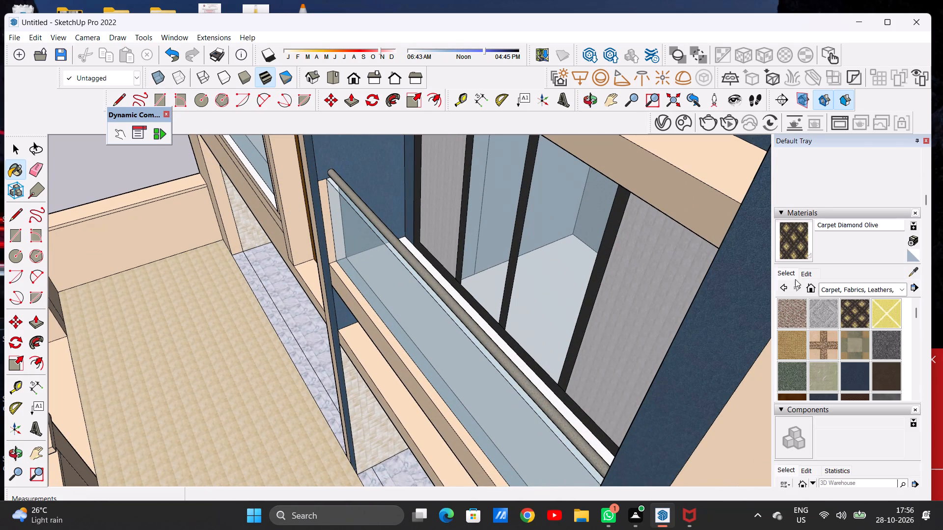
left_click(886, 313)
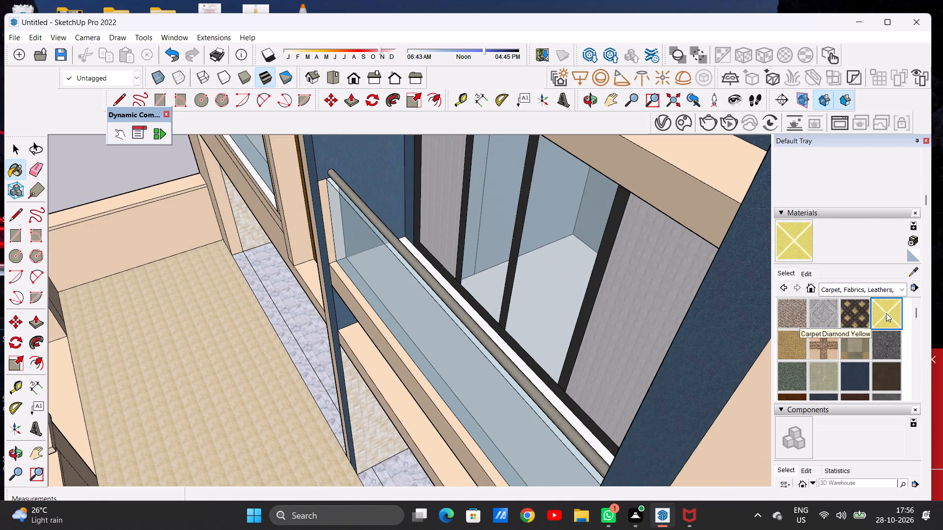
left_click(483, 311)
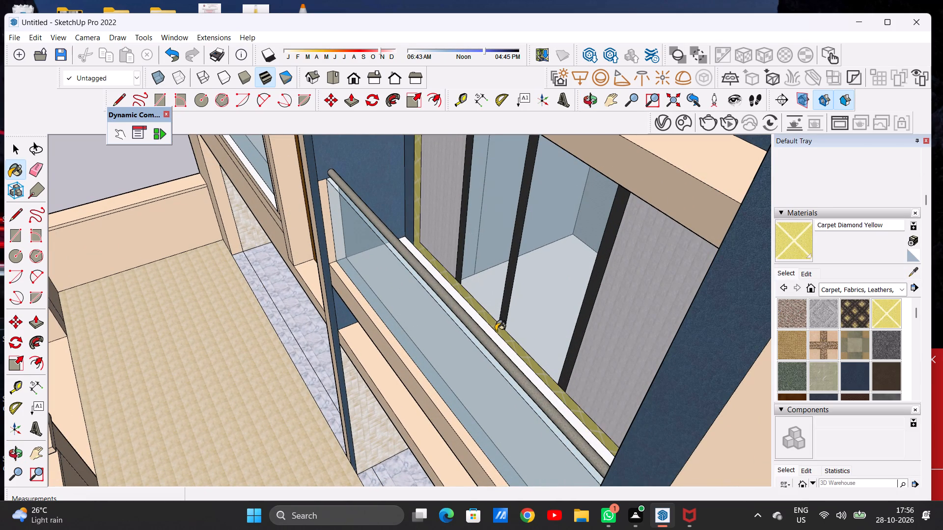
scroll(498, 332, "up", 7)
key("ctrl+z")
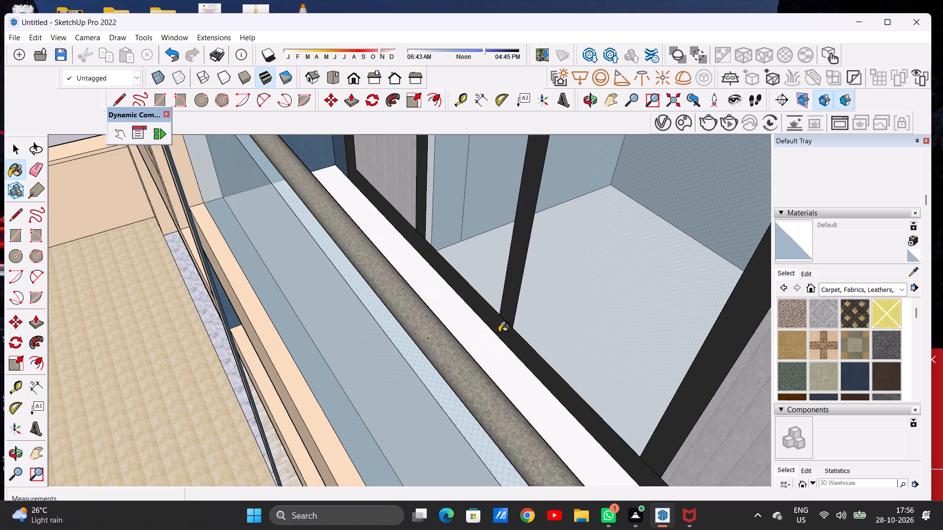
Paint the floor of the lower glass-railed balcony on the blue side with Carpet Diamond Yellow.
left_click(472, 348)
middle_click_drag(466, 324, 450, 362)
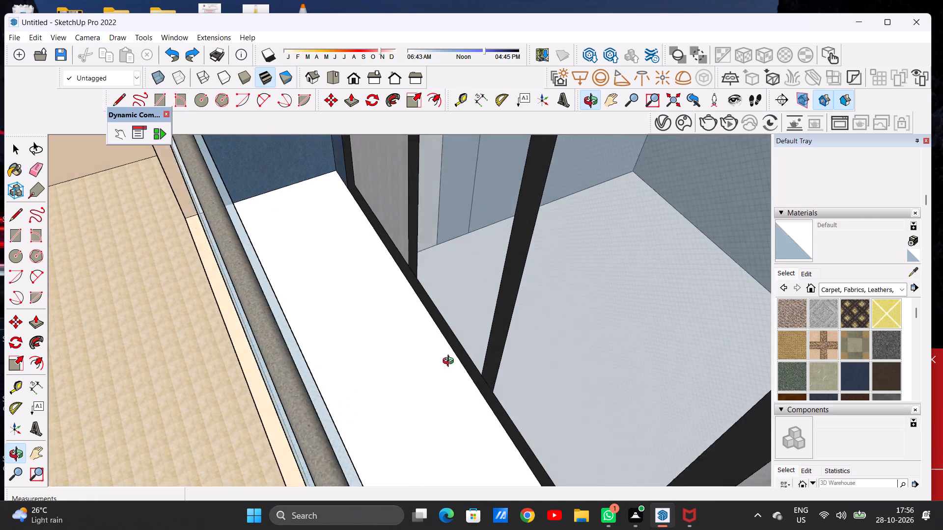
middle_click_drag(450, 362, 450, 367)
left_click(401, 370)
triple_click(384, 367)
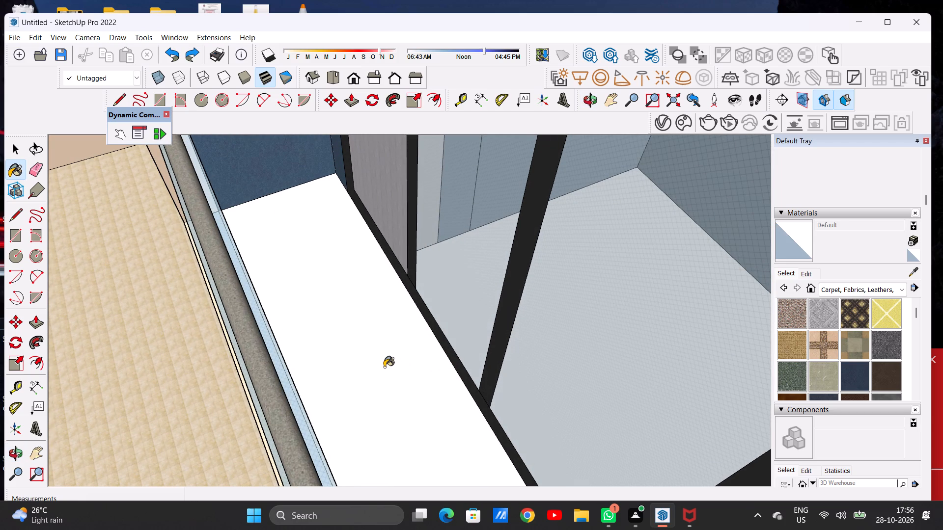
key("space")
left_click(874, 309)
left_click(397, 398)
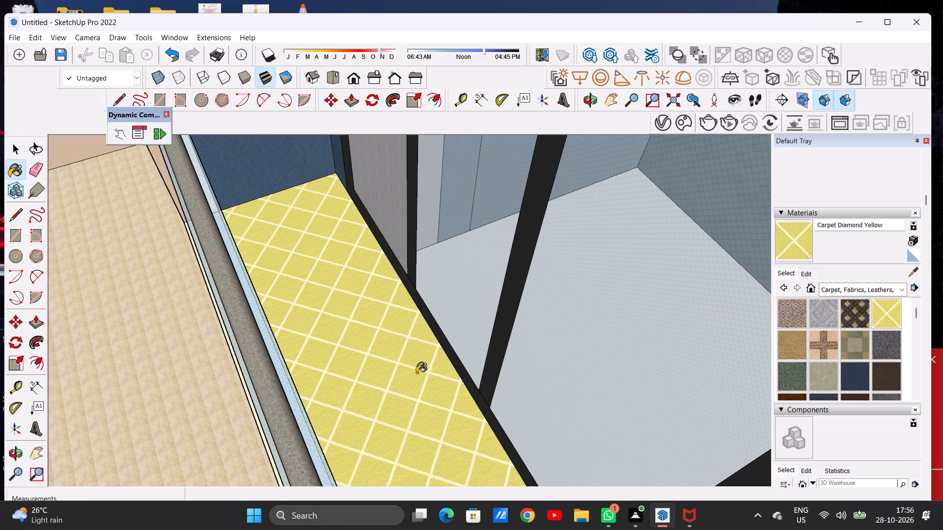
Examine the carpeted balcony floors on the blue side against the whole house, from the front and from above.
scroll(431, 355, "down", 8)
scroll(444, 346, "up", 3)
scroll(444, 346, "down", 11)
middle_click_drag(403, 378, 520, 279)
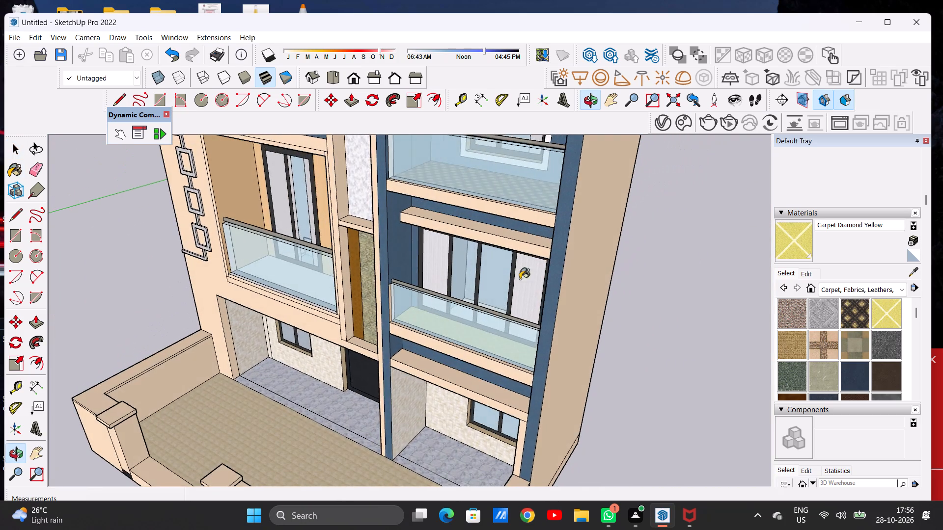
scroll(473, 342, "down", 13)
scroll(480, 240, "up", 2)
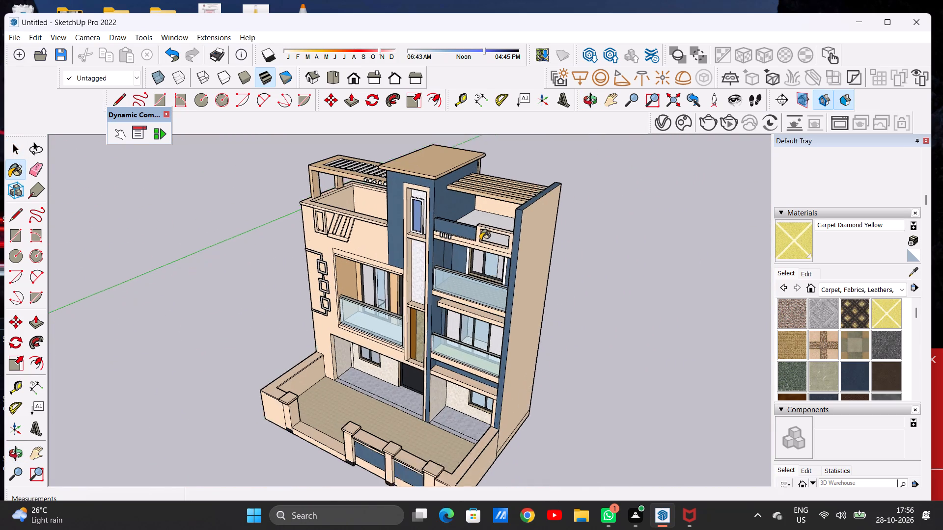
scroll(480, 240, "up", 4)
scroll(489, 247, "down", 1)
middle_click_drag(449, 277, 400, 368)
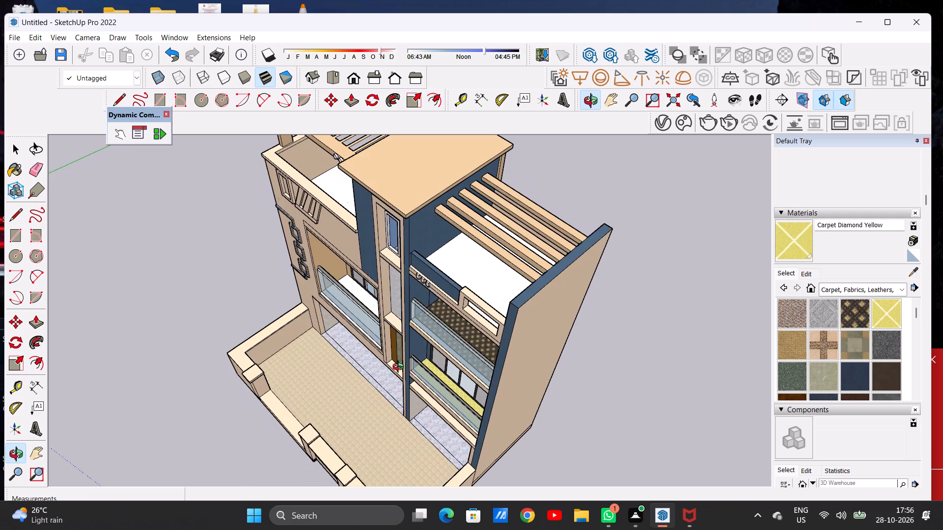
middle_click_drag(400, 368, 411, 335)
Paint the floor of the glass-railed balcony on the cream side with the Carpet Pattern Leaf Squares material.
scroll(489, 247, "up", 1)
scroll(506, 251, "down", 5)
scroll(363, 328, "up", 3)
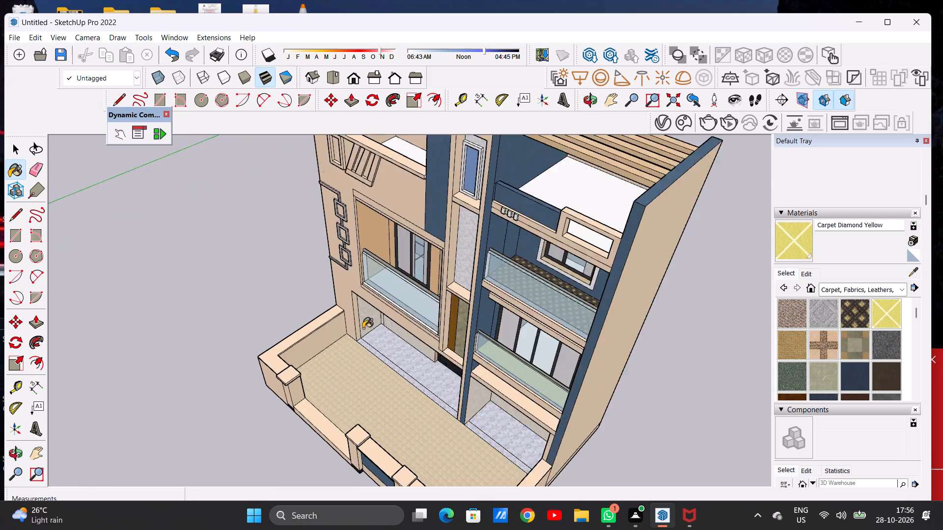
scroll(363, 328, "up", 2)
scroll(442, 271, "down", 1)
scroll(443, 269, "up", 3)
scroll(443, 269, "down", 1)
scroll(443, 269, "up", 1)
middle_click_drag(418, 279, 389, 326)
scroll(421, 269, "up", 7)
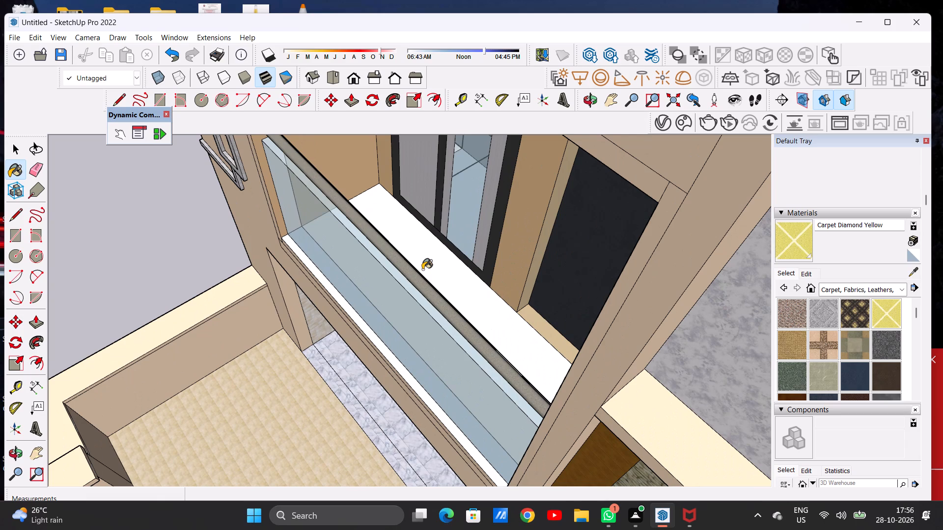
scroll(429, 222, "down", 11)
scroll(427, 247, "up", 11)
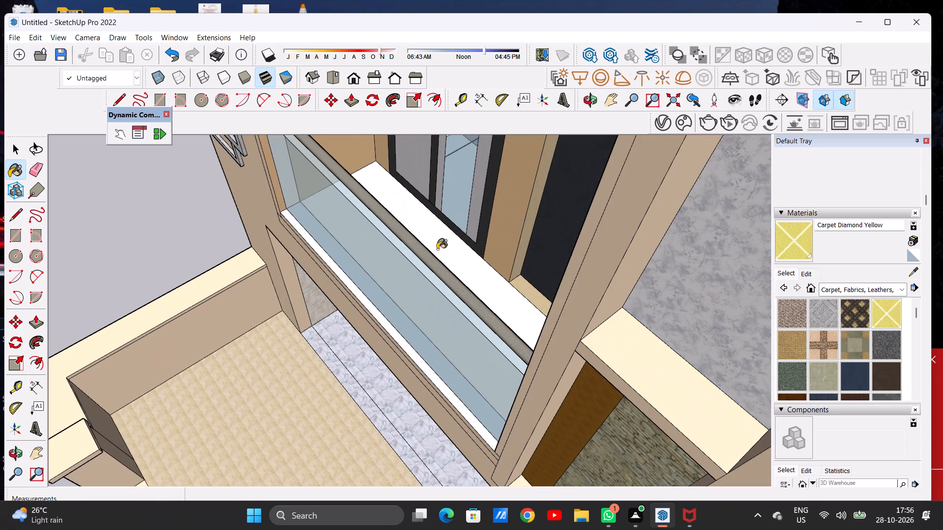
scroll(562, 313, "down", 2)
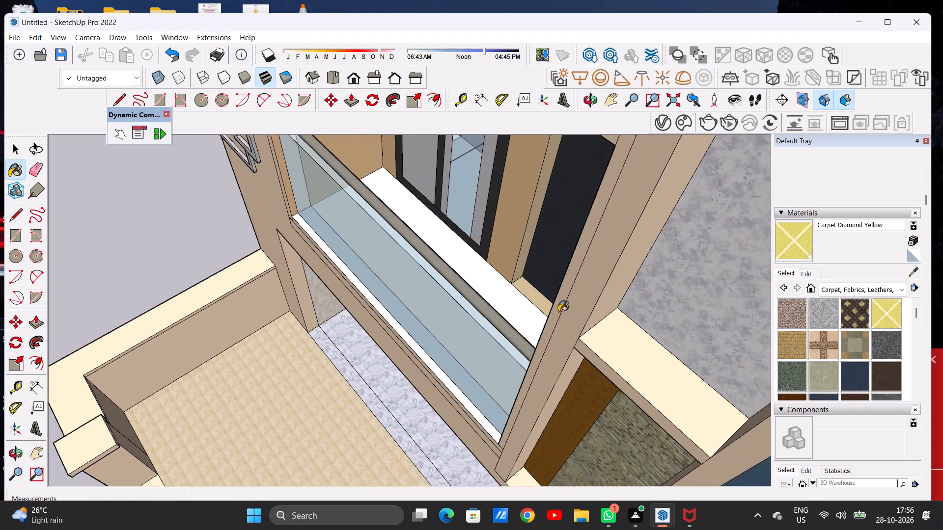
scroll(558, 312, "down", 5)
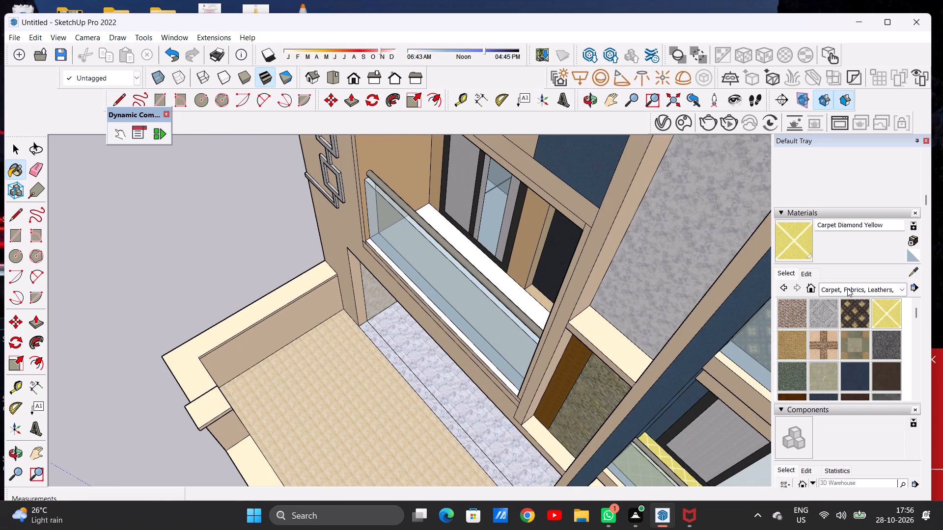
left_click(829, 344)
left_click(499, 278)
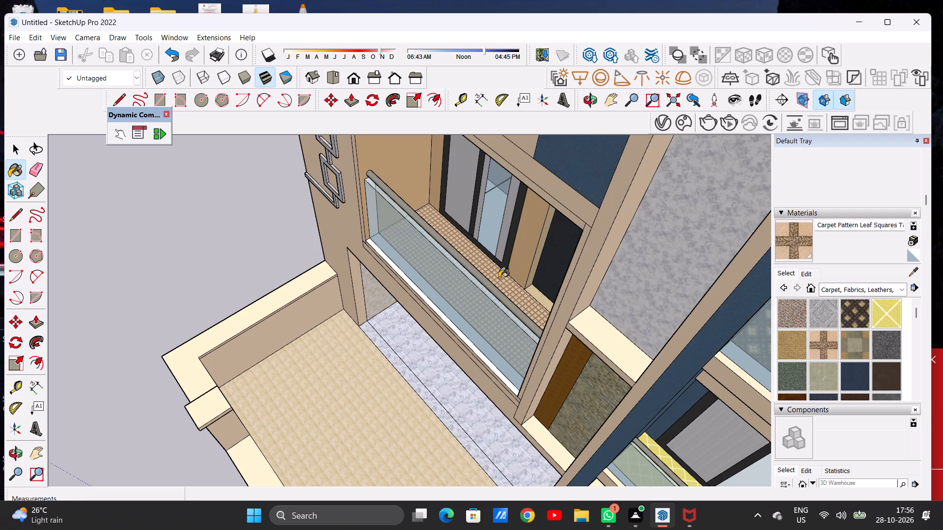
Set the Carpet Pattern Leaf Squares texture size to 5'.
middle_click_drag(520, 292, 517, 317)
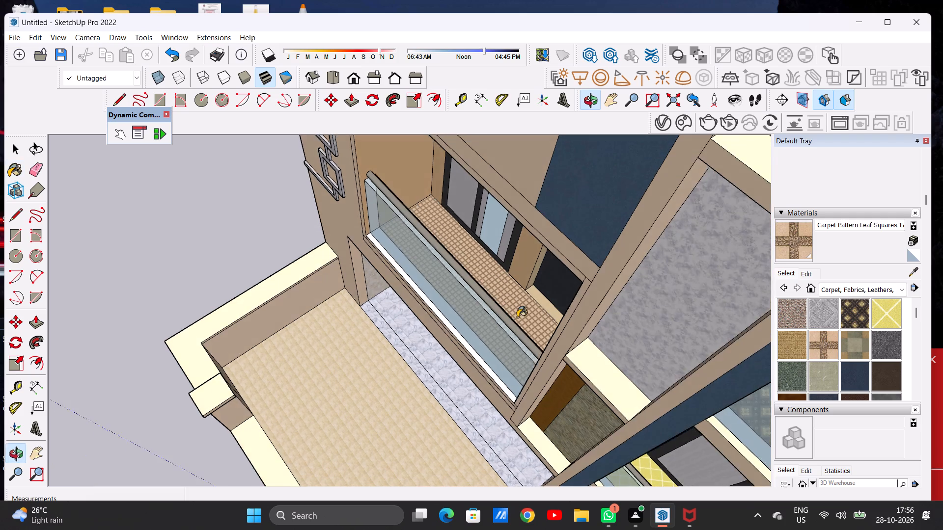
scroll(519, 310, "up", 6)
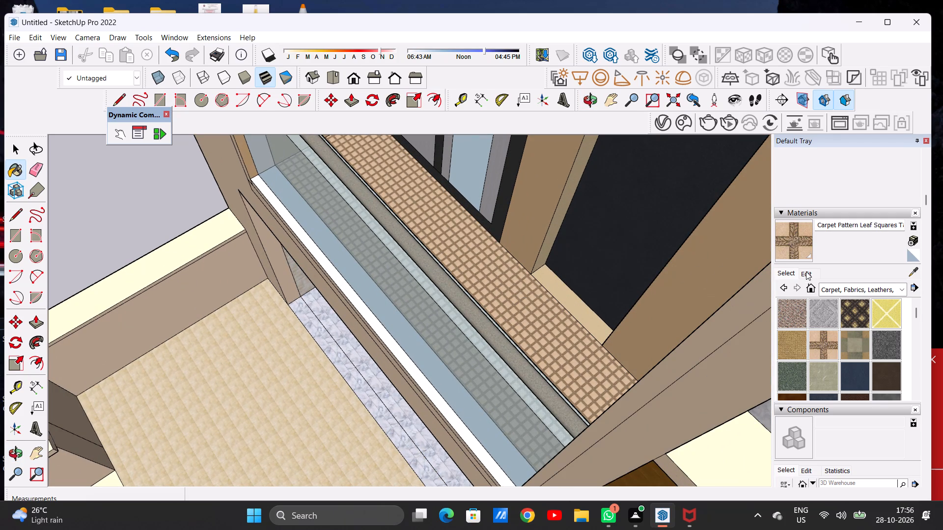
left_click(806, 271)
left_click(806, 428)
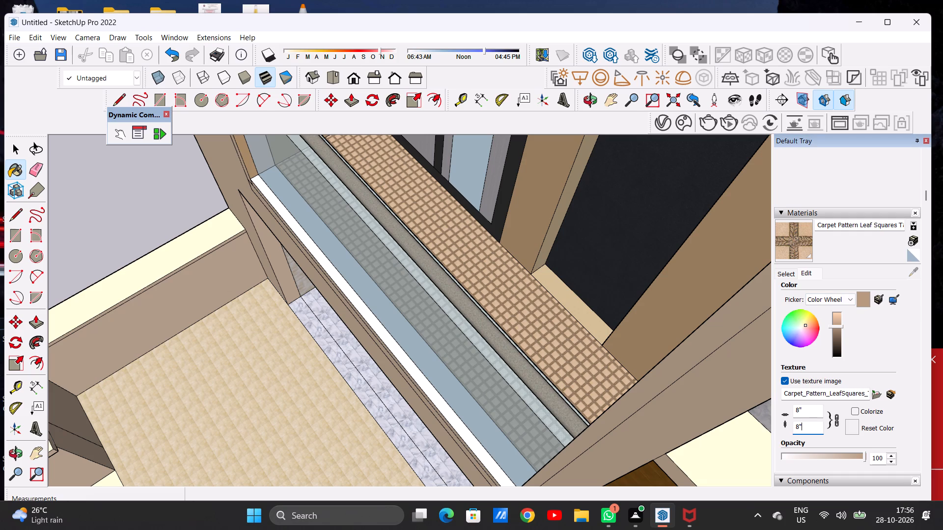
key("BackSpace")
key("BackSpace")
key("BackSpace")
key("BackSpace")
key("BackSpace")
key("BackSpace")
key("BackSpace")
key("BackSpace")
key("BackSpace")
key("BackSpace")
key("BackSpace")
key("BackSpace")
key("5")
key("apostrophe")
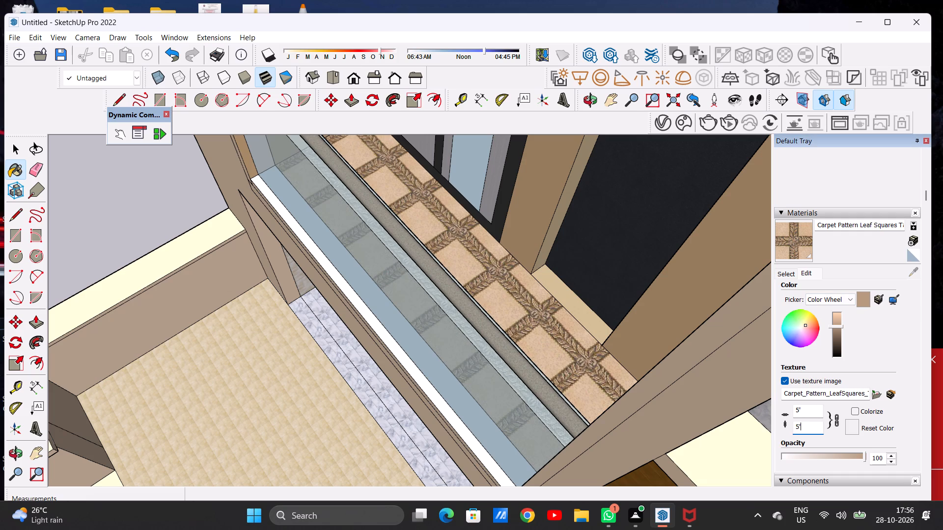
Set the Carpet Pattern Leaf Squares texture size to 3'.
key("BackSpace")
key("BackSpace")
key("BackSpace")
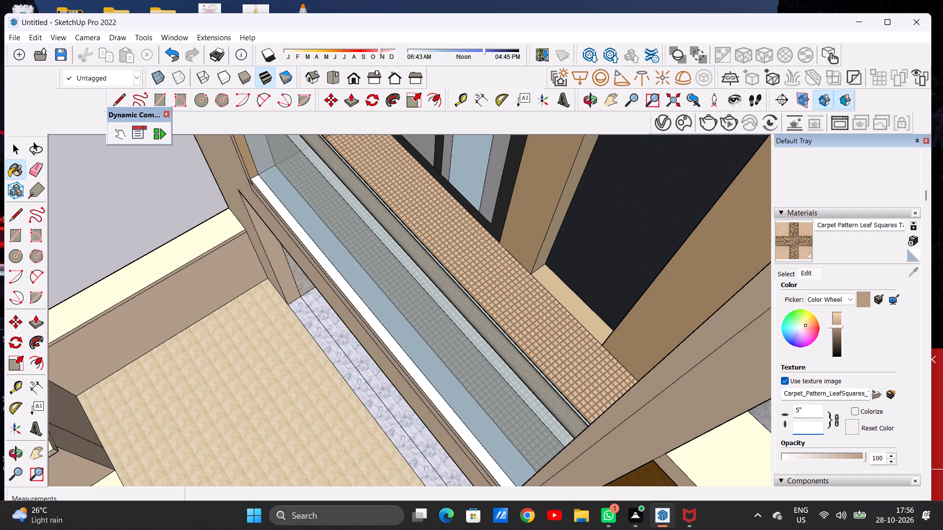
key("BackSpace")
key("BackSpace")
type("3'")
key("Return")
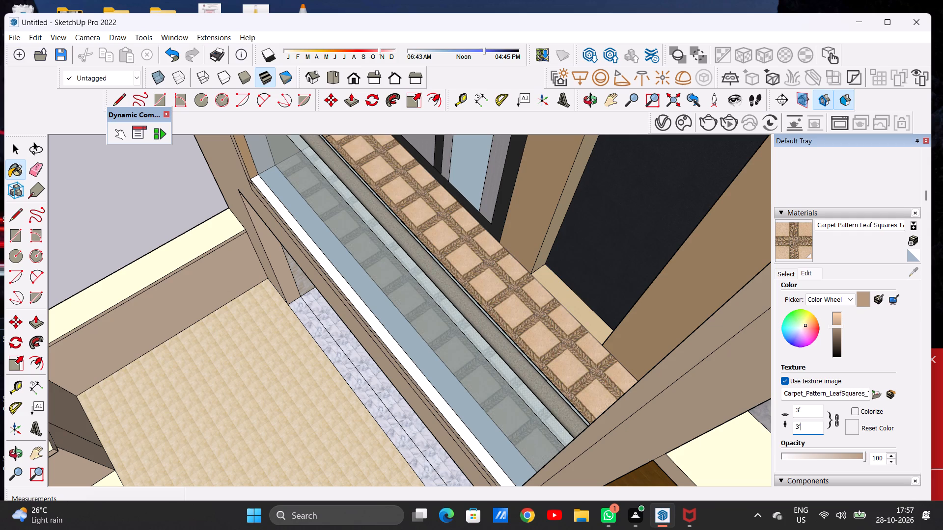
scroll(759, 425, "down", 9)
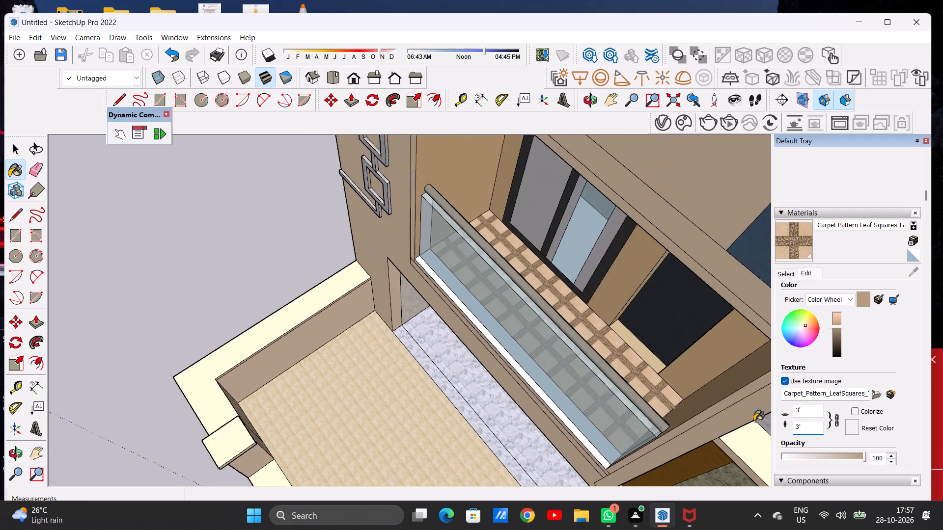
Paint the open roof terrace floor on the cream side with the Terrazzo Tile Light synthetic surface material.
scroll(754, 421, "down", 19)
middle_click_drag(548, 390, 575, 327)
scroll(519, 354, "down", 6)
scroll(539, 333, "up", 15)
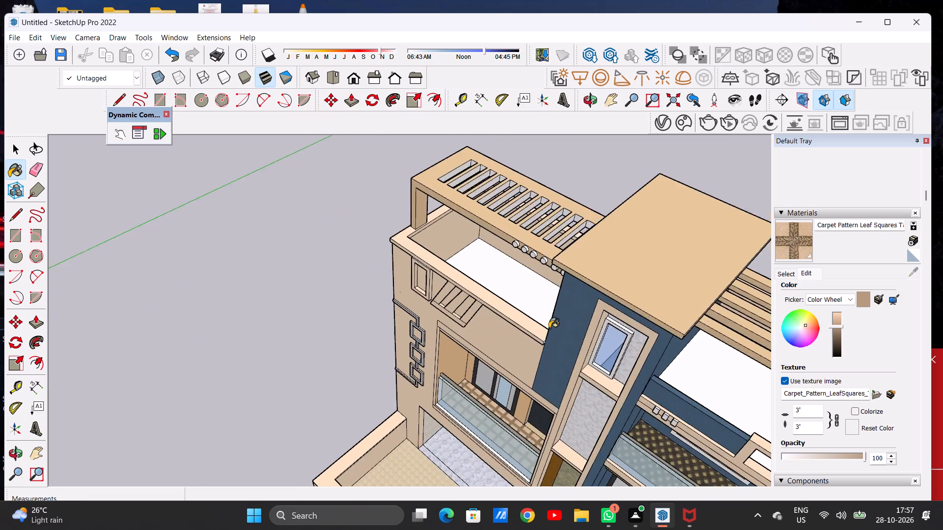
scroll(549, 328, "up", 3)
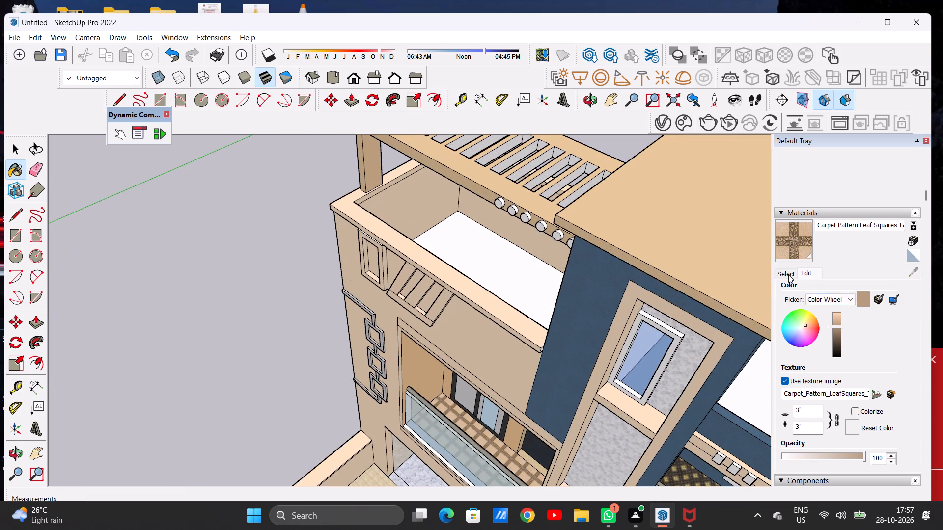
left_click(788, 274)
left_click(835, 291)
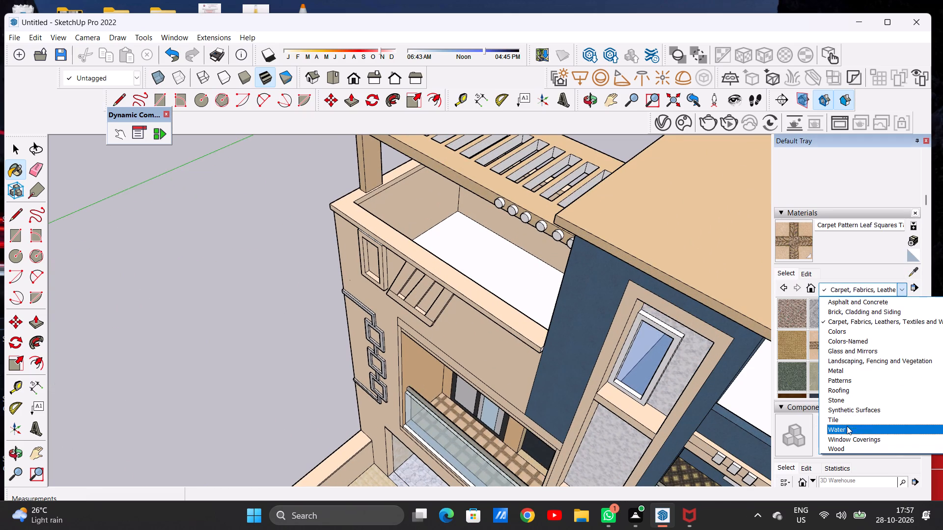
left_click(847, 409)
left_click(824, 369)
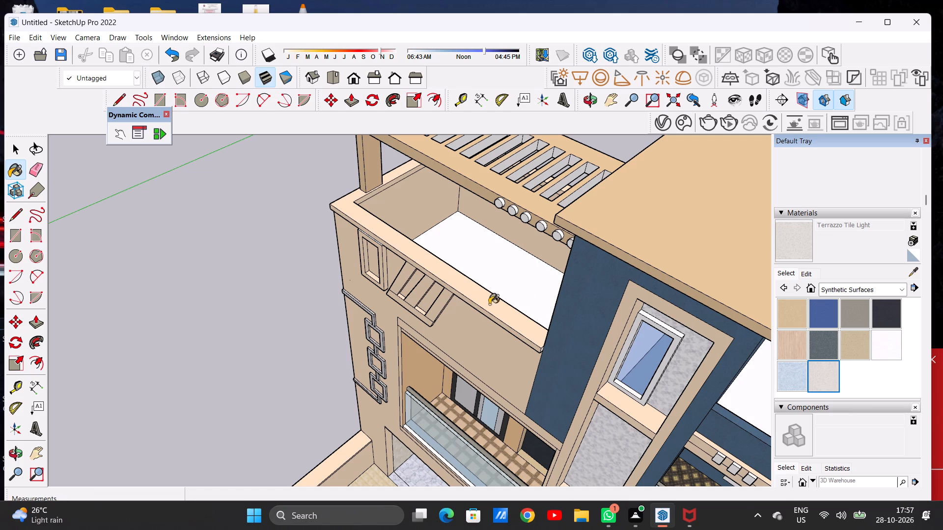
left_click(518, 276)
scroll(511, 283, "up", 8)
scroll(509, 287, "down", 1)
scroll(509, 287, "up", 4)
scroll(499, 297, "down", 6)
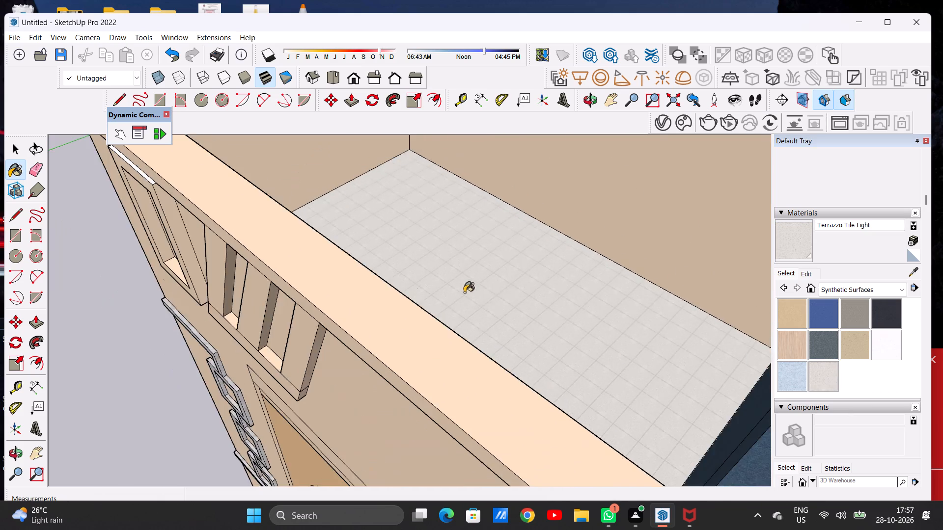
Paint the roof terrace floor beneath the pergola on the blue side with the same Terrazzo Tile Light material.
scroll(464, 292, "down", 14)
scroll(580, 347, "up", 6)
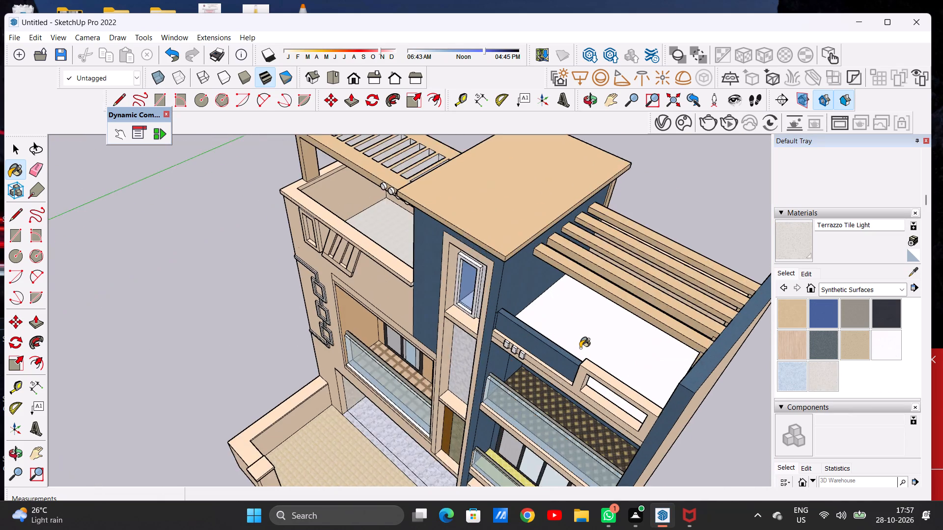
scroll(580, 348, "up", 3)
scroll(580, 348, "down", 1)
scroll(580, 348, "up", 2)
scroll(580, 348, "down", 1)
scroll(580, 348, "up", 10)
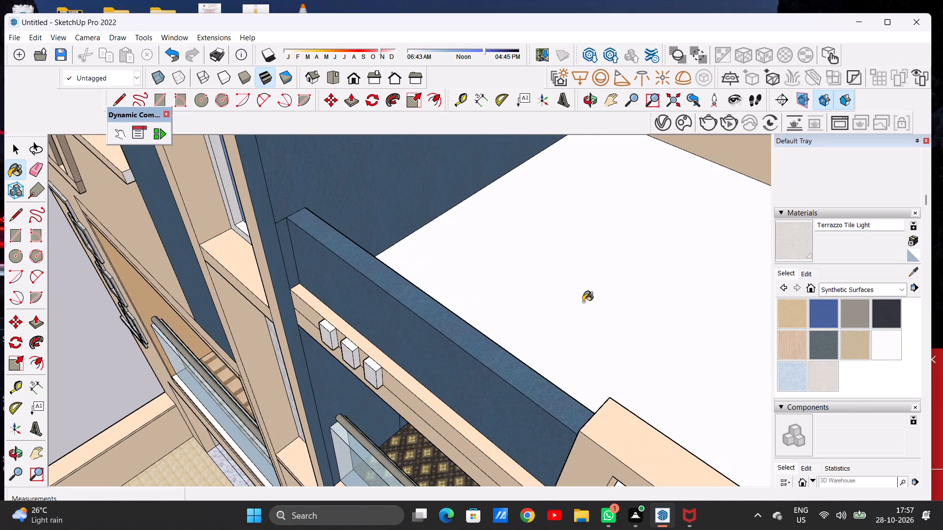
left_click(583, 302)
key("space")
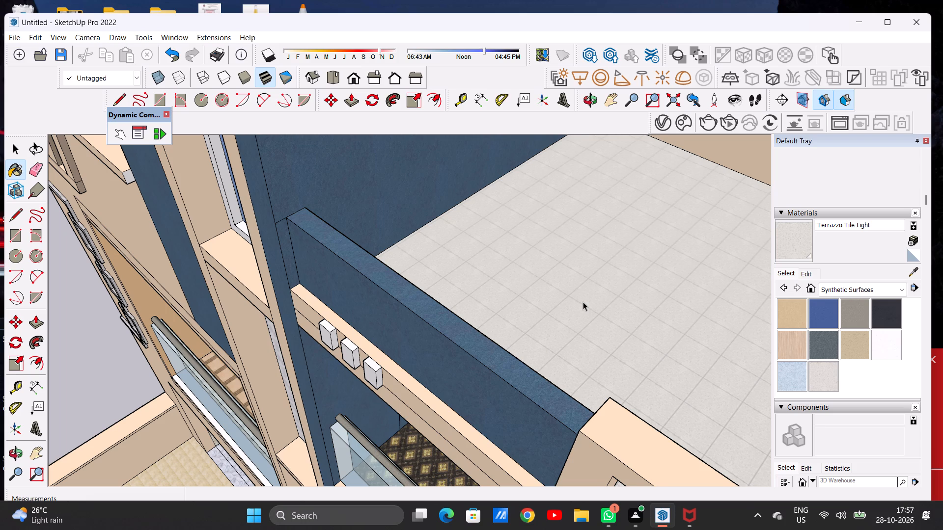
Examine both tiled roof terrace floors against the whole house, from the front and from above.
scroll(593, 254, "down", 5)
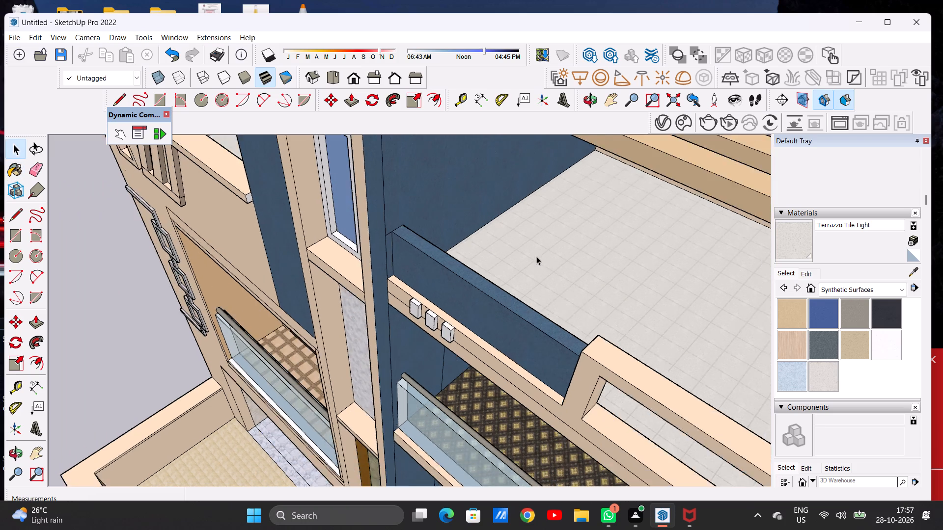
scroll(536, 256, "down", 19)
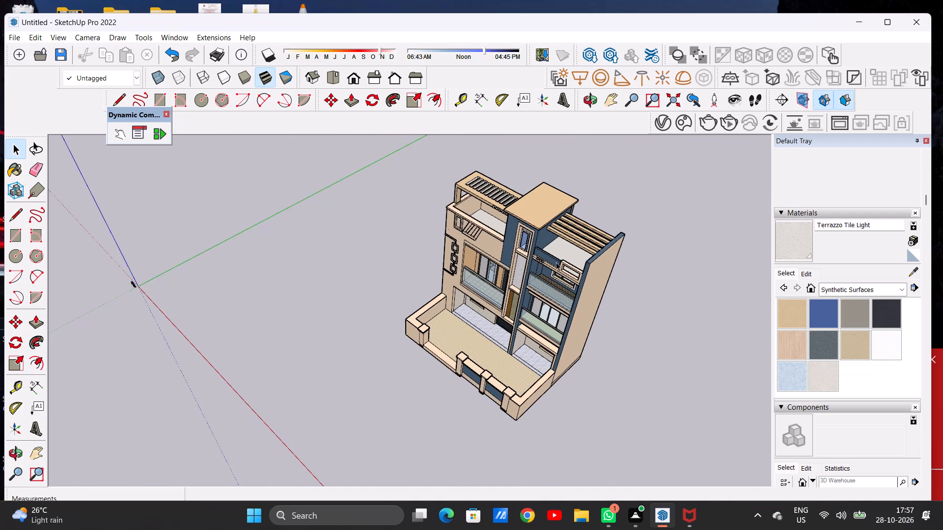
middle_click_drag(519, 288, 592, 228)
scroll(546, 219, "up", 9)
scroll(531, 221, "down", 1)
scroll(531, 221, "up", 5)
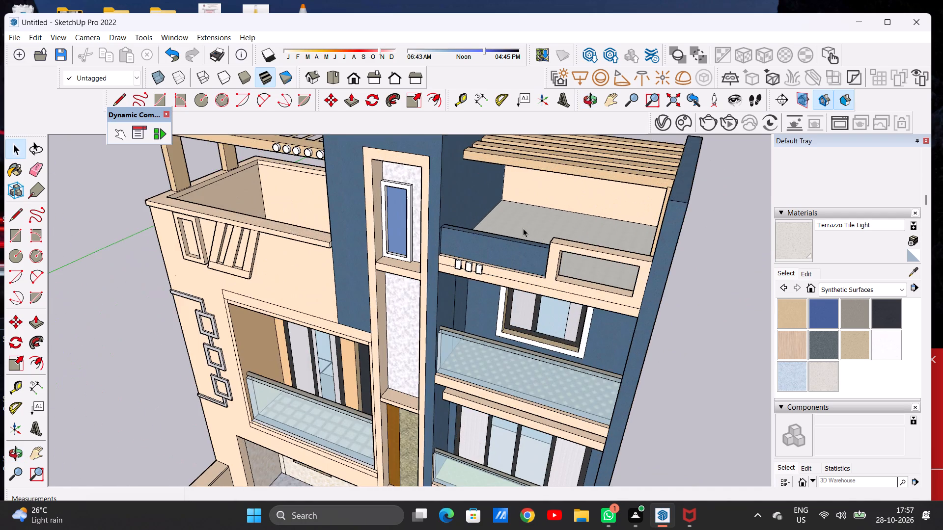
middle_click_drag(541, 202, 530, 279)
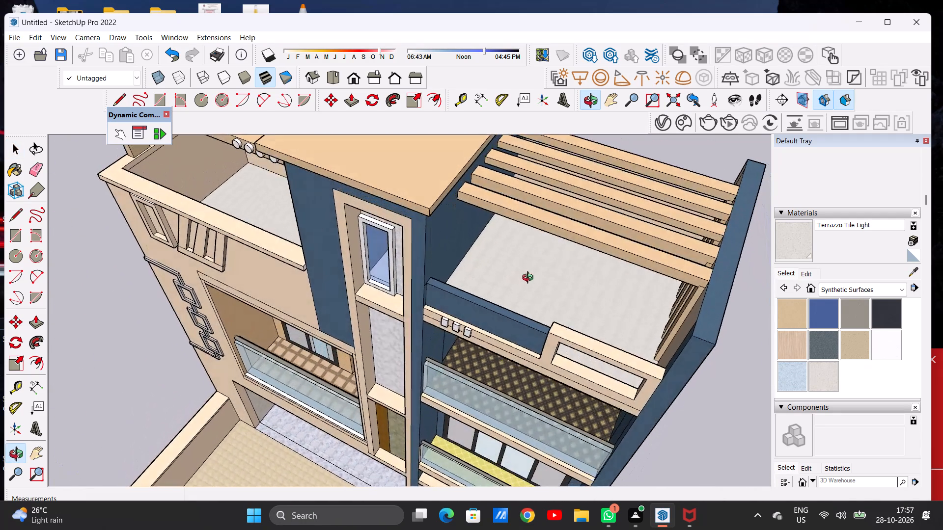
middle_click_drag(530, 279, 514, 257)
scroll(484, 309, "up", 7)
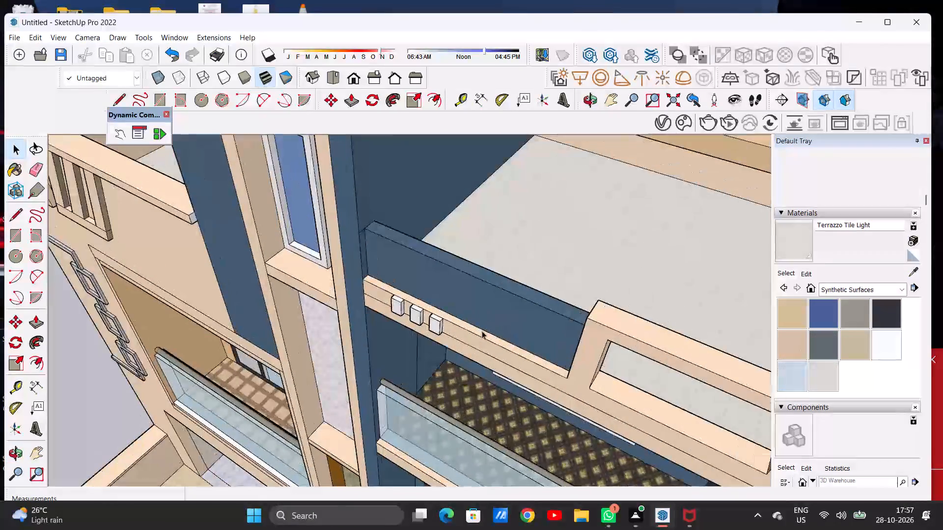
scroll(482, 331, "up", 5)
scroll(505, 339, "down", 18)
scroll(360, 313, "up", 2)
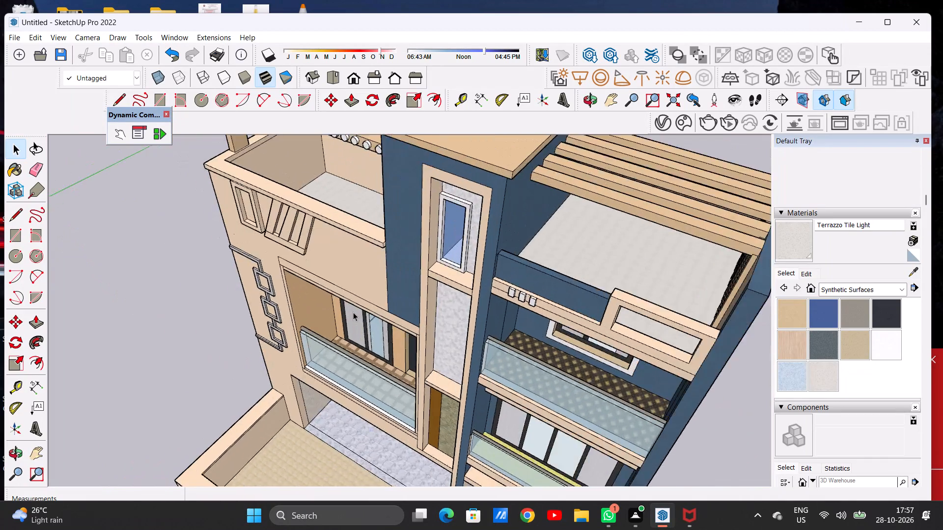
Paint the white strip at the base of the cream-side balcony's glass railing with the Formica Beige material.
scroll(353, 312, "up", 3)
scroll(443, 257, "down", 8)
scroll(458, 353, "up", 6)
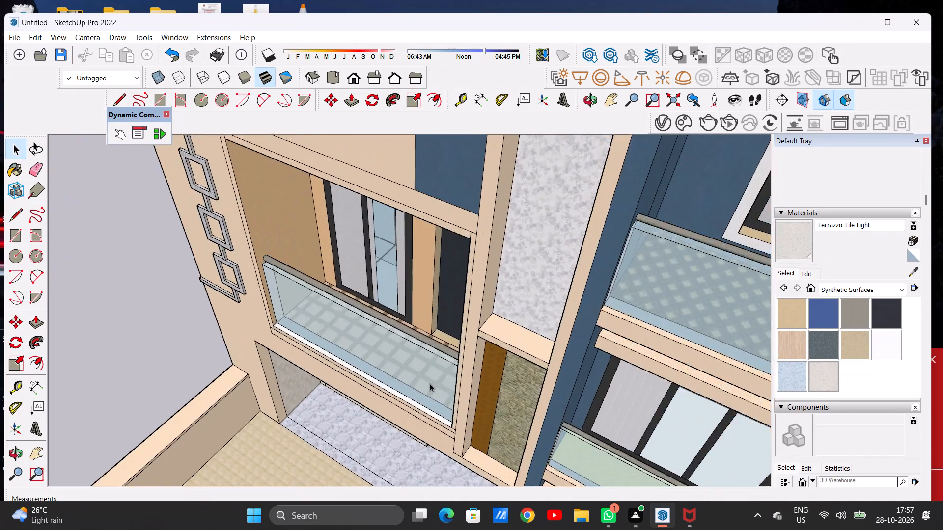
scroll(430, 383, "up", 8)
scroll(447, 324, "down", 8)
scroll(453, 398, "up", 8)
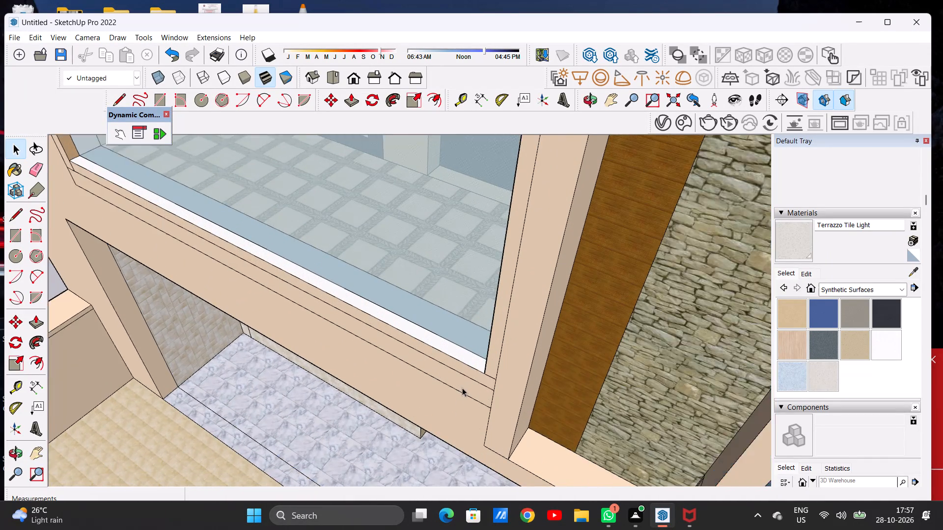
scroll(462, 388, "up", 3)
left_click(796, 316)
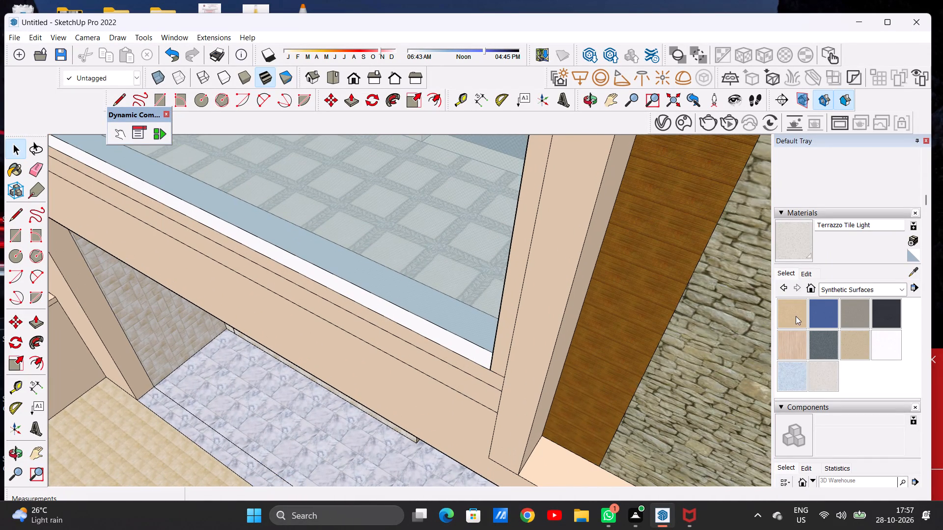
scroll(468, 341, "up", 1)
scroll(468, 340, "down", 1)
scroll(469, 340, "up", 2)
left_click(460, 355)
scroll(470, 368, "down", 5)
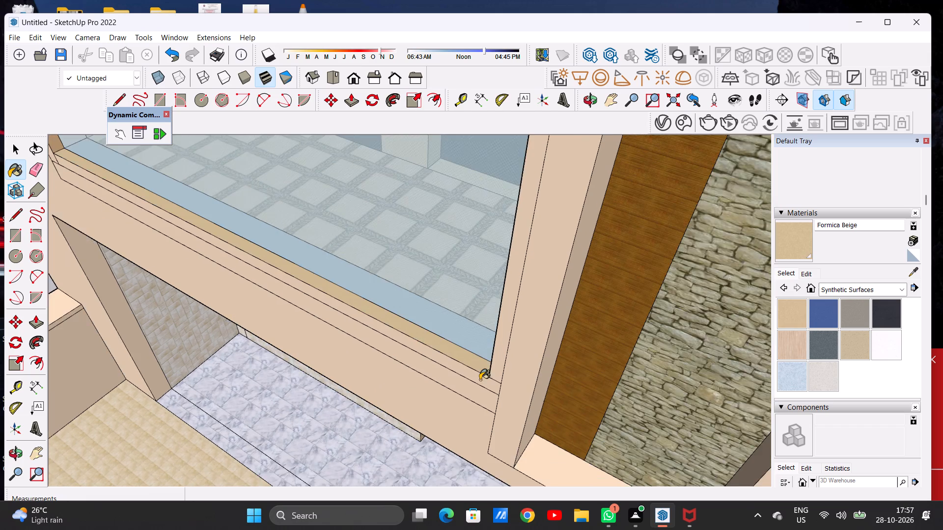
Examine the whole front facade and the upper floors for surface finishes, from straight ahead and from the blue side.
scroll(480, 380, "down", 19)
scroll(490, 377, "up", 1)
scroll(490, 377, "down", 1)
middle_click_drag(444, 385, 552, 305)
scroll(392, 391, "down", 11)
middle_click_drag(408, 405, 442, 318)
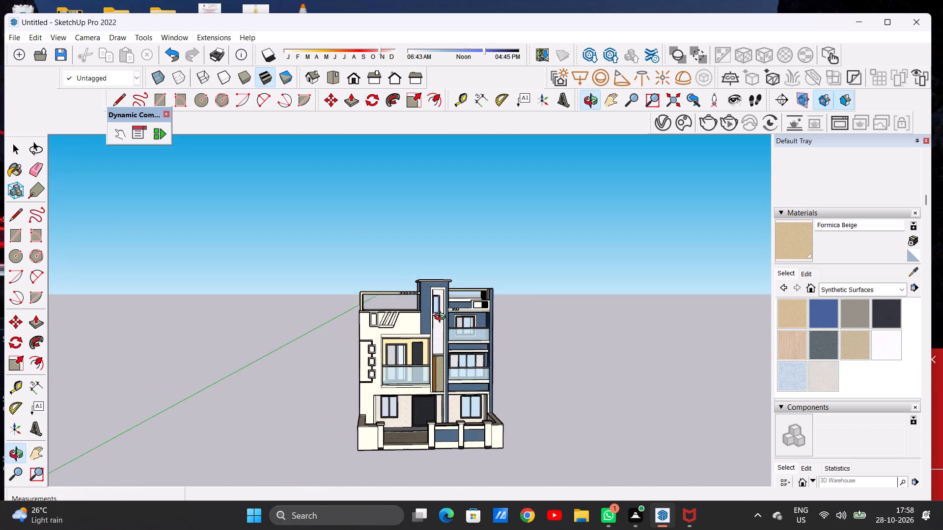
middle_click_drag(442, 318, 416, 321)
scroll(427, 335, "up", 11)
scroll(441, 338, "down", 1)
scroll(441, 338, "up", 1)
scroll(441, 338, "down", 1)
scroll(441, 338, "up", 2)
middle_click_drag(450, 334, 319, 350)
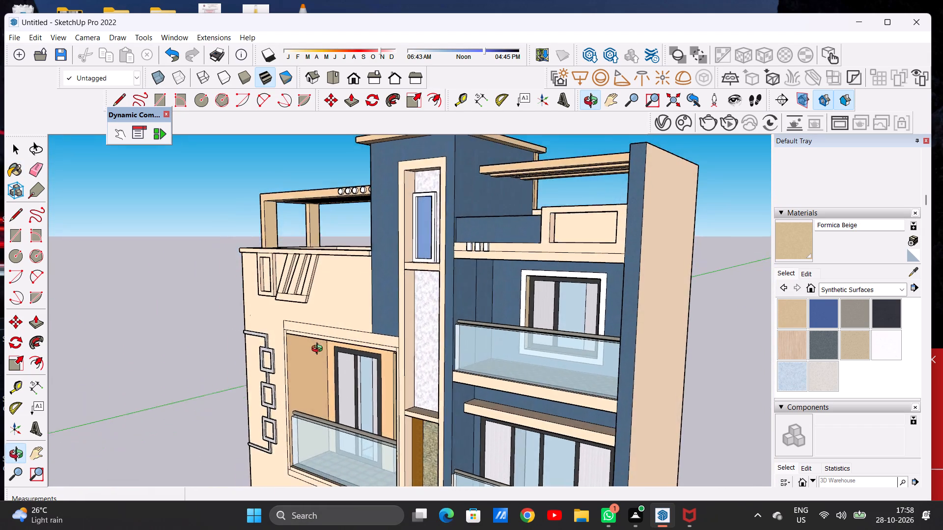
middle_click_drag(319, 350, 415, 342)
scroll(466, 300, "down", 16)
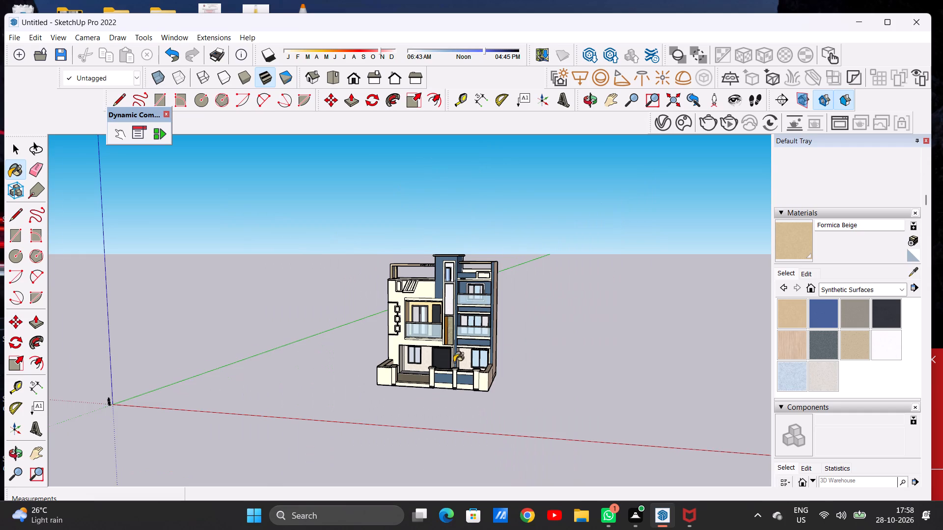
scroll(452, 375, "up", 1)
scroll(451, 377, "down", 1)
scroll(451, 378, "up", 10)
Examine the forecourt, boundary wall and ground-floor entrance and window walls for their finishes.
middle_click_drag(395, 365, 399, 409)
scroll(399, 409, "up", 1)
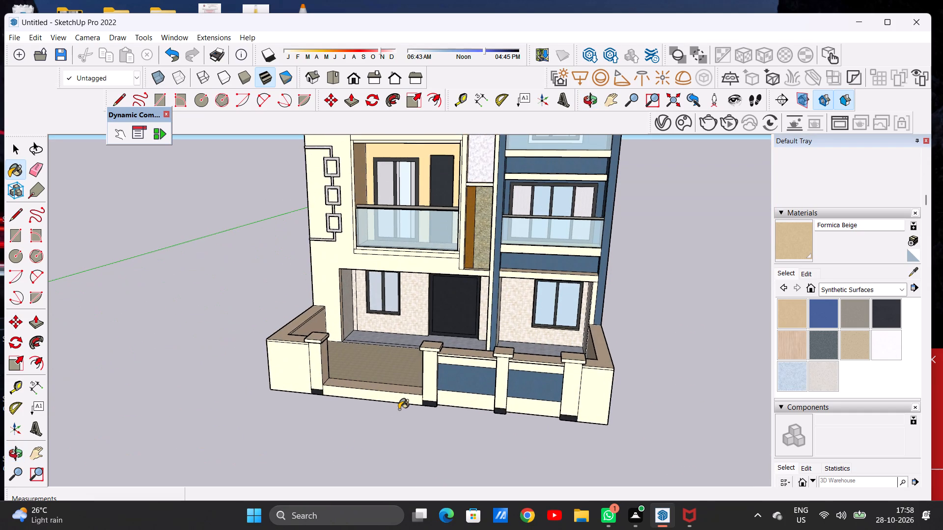
key("space")
middle_click_drag(463, 333, 322, 339)
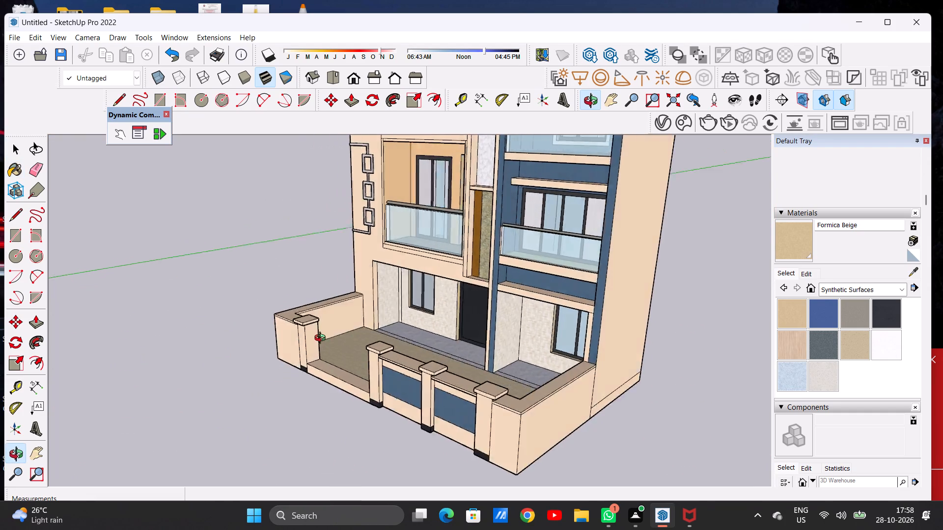
middle_click_drag(322, 339, 210, 380)
scroll(349, 366, "up", 4)
middle_click_drag(348, 371, 407, 394)
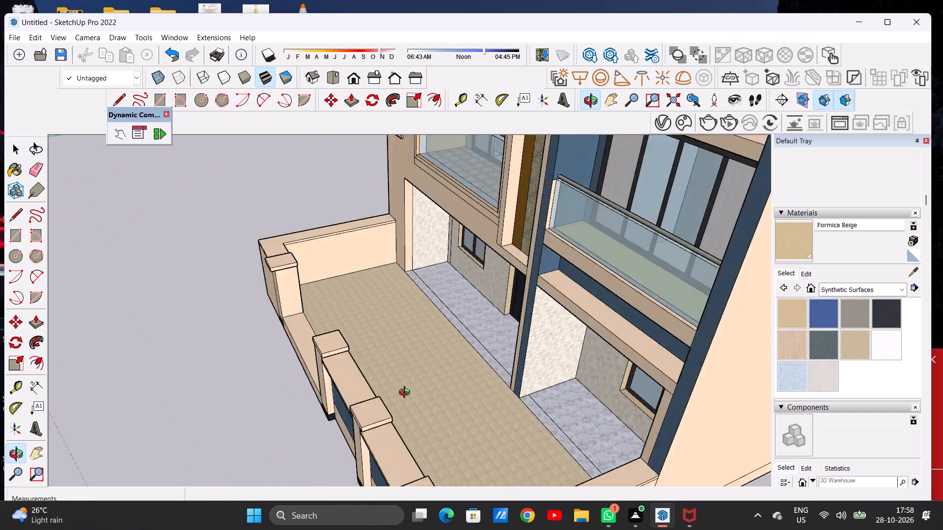
middle_click_drag(407, 394, 627, 346)
scroll(620, 348, "up", 1)
scroll(535, 349, "down", 9)
middle_click_drag(504, 356, 531, 301)
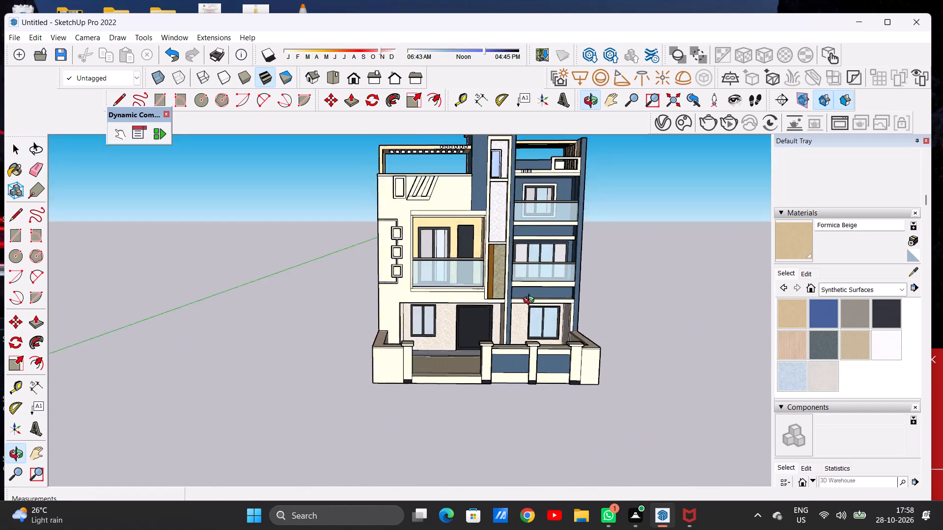
middle_click_drag(531, 301, 558, 295)
scroll(481, 323, "up", 3)
scroll(480, 329, "down", 1)
scroll(480, 329, "up", 8)
middle_click_drag(473, 326, 502, 317)
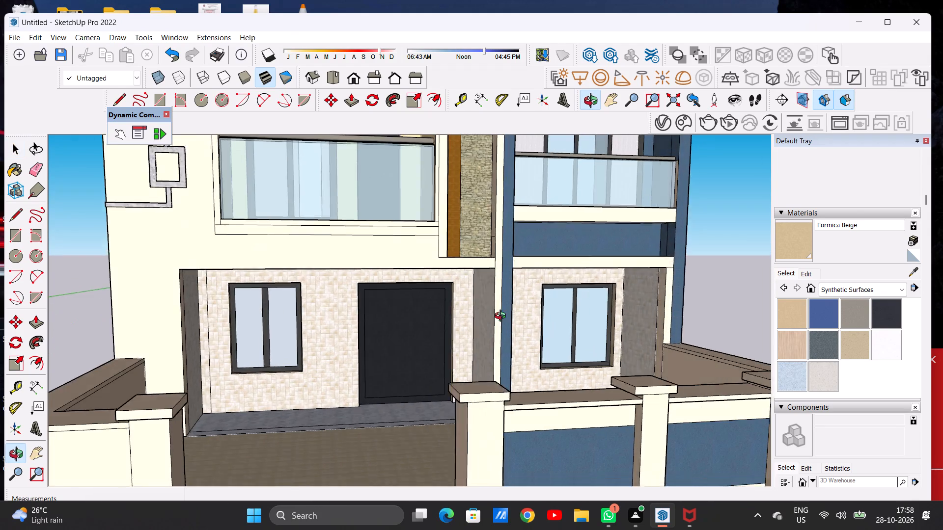
middle_click_drag(502, 317, 391, 308)
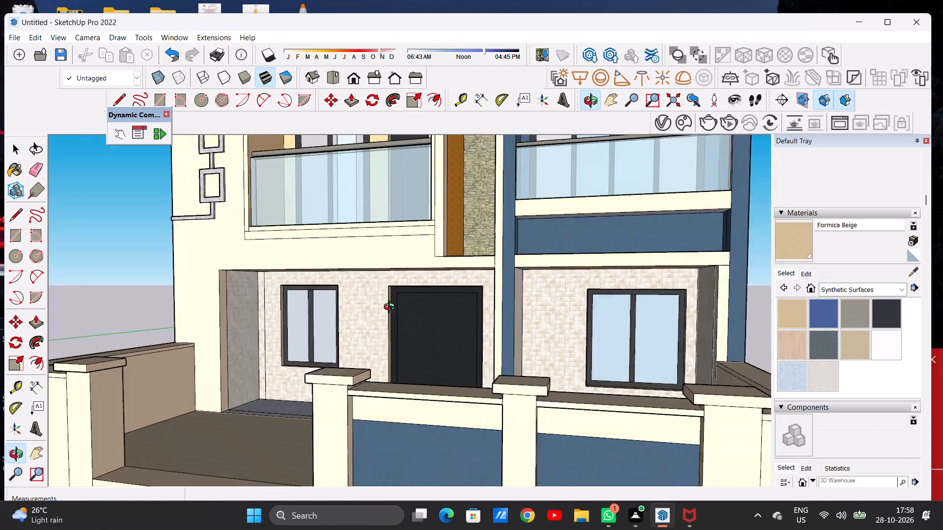
middle_click_drag(391, 308, 396, 308)
scroll(354, 308, "up", 11)
scroll(380, 320, "down", 4)
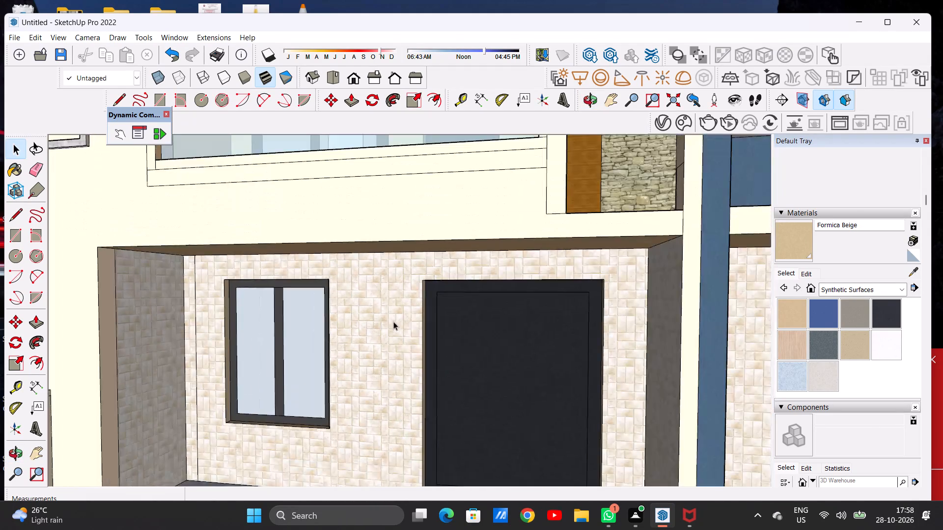
scroll(393, 321, "down", 4)
scroll(399, 318, "up", 1)
scroll(400, 318, "down", 12)
scroll(529, 312, "up", 11)
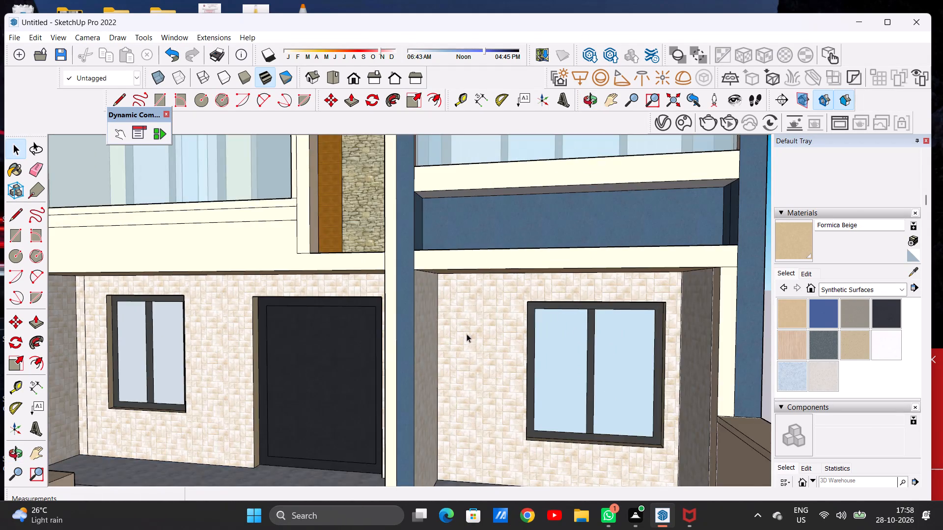
Examine the glass-railed balconies on the cream and blue sides, including their ceilings and undersides.
middle_click_drag(467, 334, 491, 347)
scroll(491, 347, "down", 20)
scroll(491, 347, "down", 1)
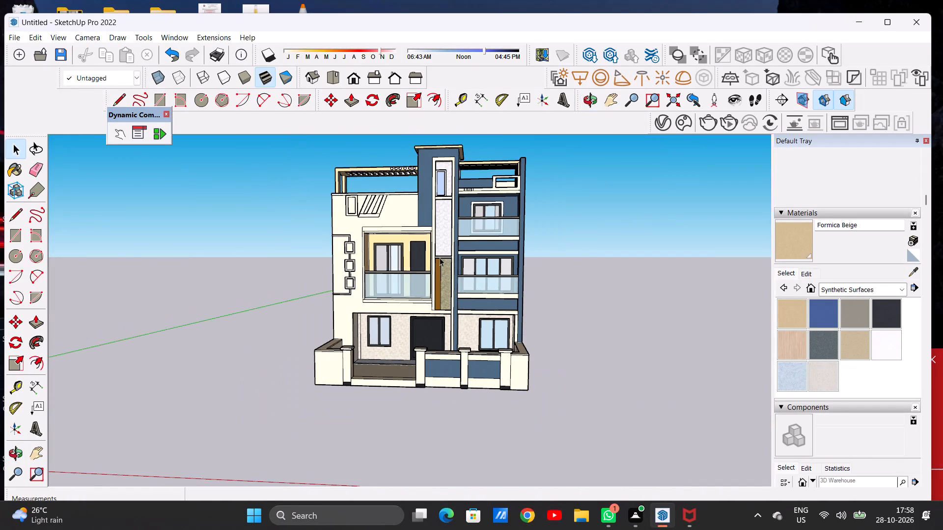
middle_click_drag(440, 256, 375, 315)
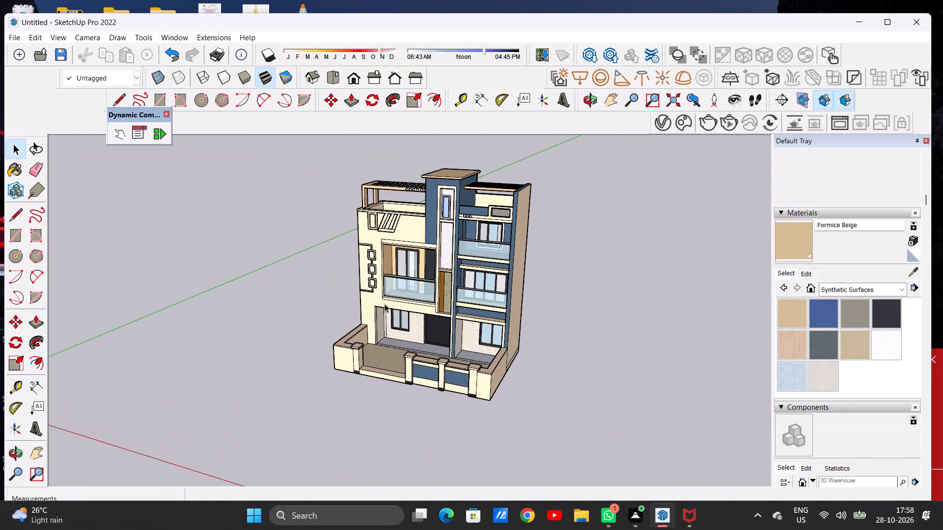
scroll(392, 269, "up", 2)
scroll(391, 268, "down", 1)
scroll(391, 268, "up", 16)
middle_click_drag(419, 238, 491, 168)
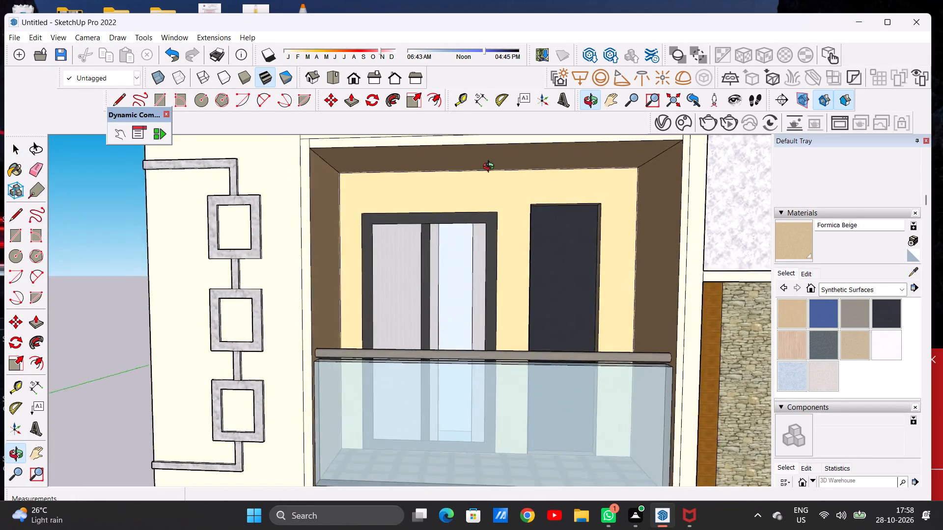
middle_click_drag(491, 168, 497, 159)
scroll(419, 276, "down", 9)
middle_click_drag(432, 272, 435, 221)
scroll(509, 228, "up", 2)
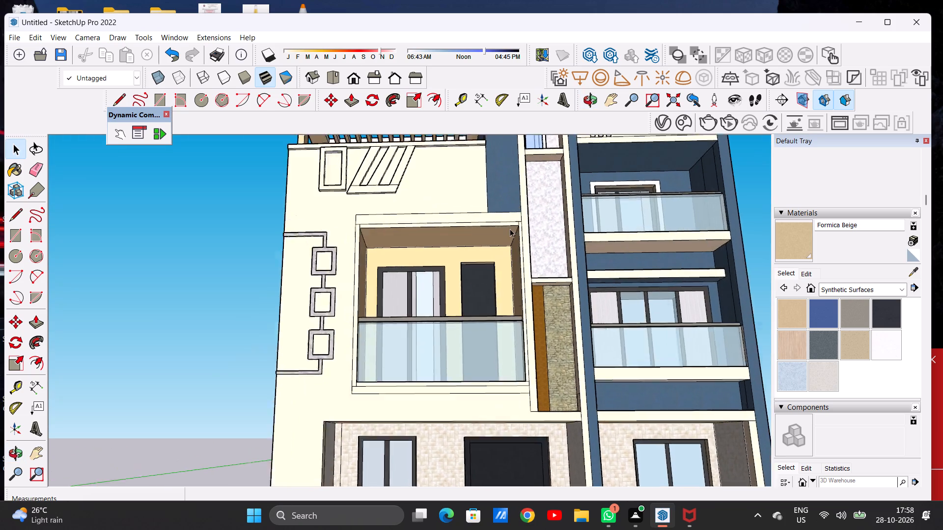
scroll(510, 229, "up", 11)
scroll(388, 274, "down", 19)
scroll(529, 262, "up", 4)
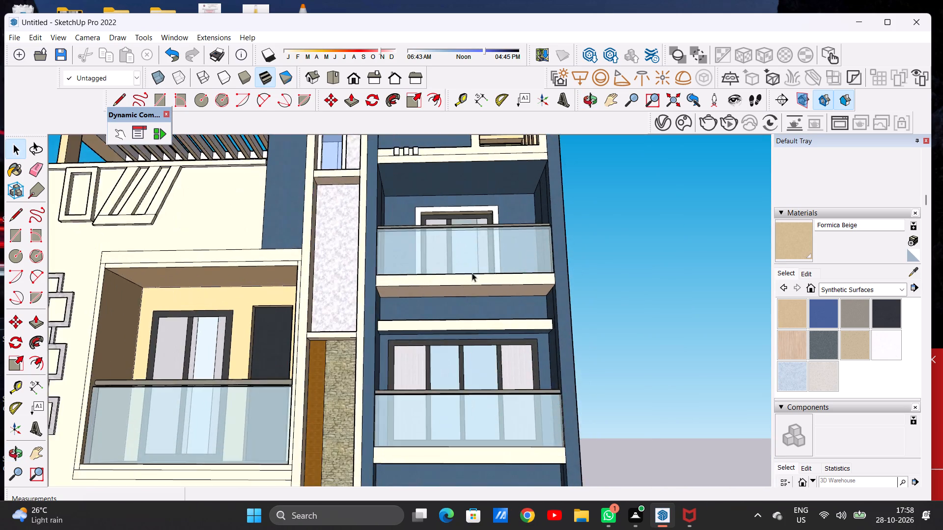
scroll(472, 273, "up", 4)
scroll(417, 285, "up", 7)
middle_click_drag(430, 305, 437, 370)
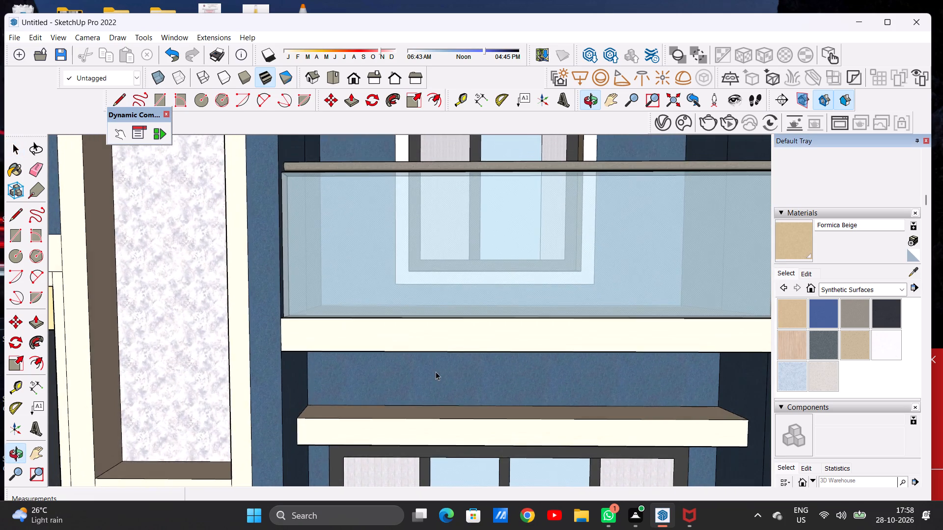
Examine the whole house from the front and from above, including the forecourt, boundary wall, balconies and roof terrace.
scroll(431, 361, "down", 20)
scroll(439, 353, "down", 9)
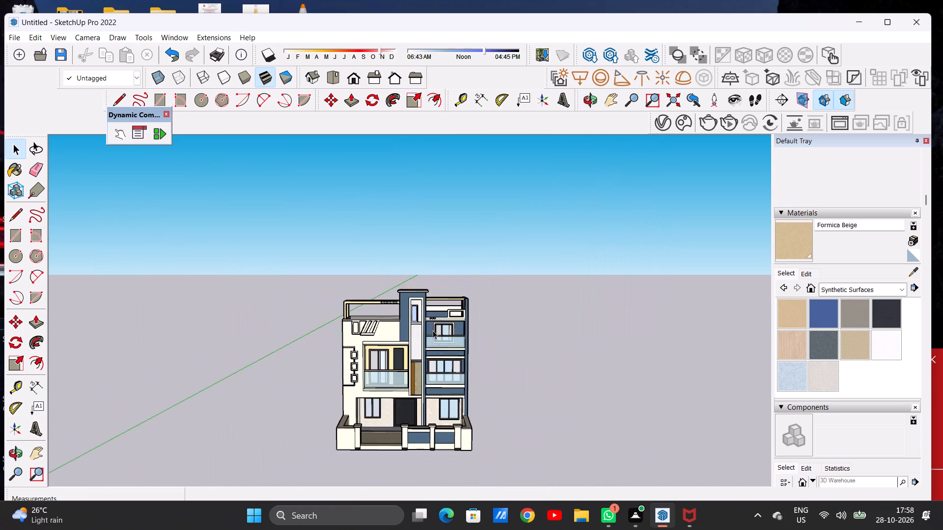
scroll(431, 327, "down", 4)
scroll(431, 414, "up", 16)
scroll(420, 378, "down", 1)
scroll(420, 378, "up", 5)
middle_click_drag(435, 380, 361, 380)
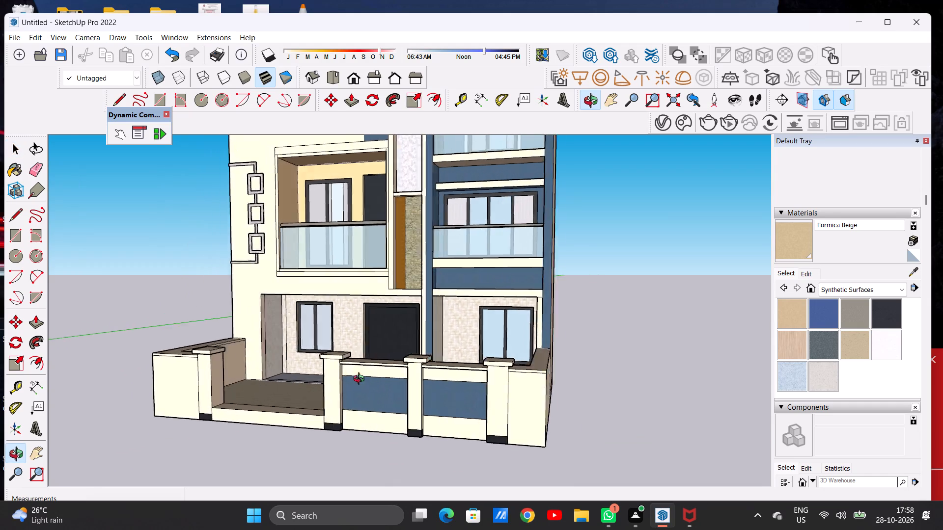
middle_click_drag(361, 380, 437, 473)
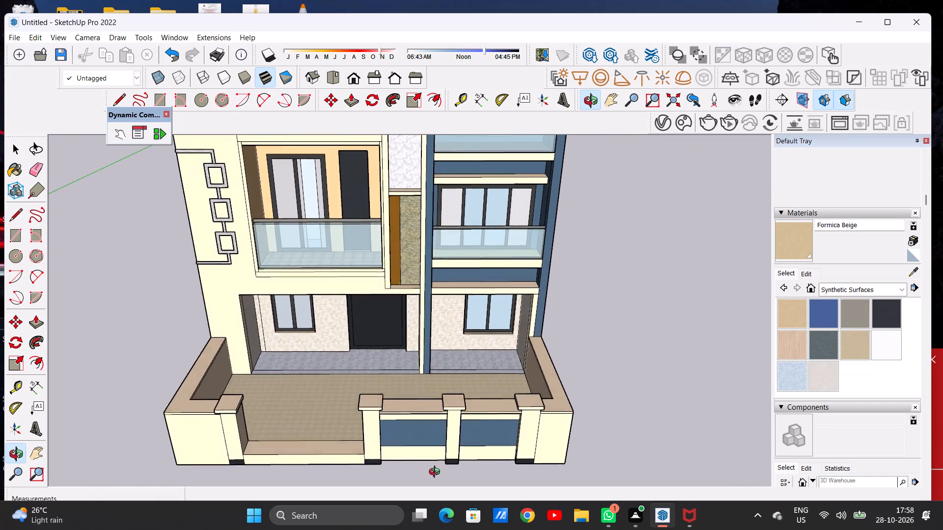
middle_click_drag(437, 473, 436, 474)
scroll(467, 414, "down", 12)
scroll(398, 366, "down", 1)
scroll(413, 403, "up", 5)
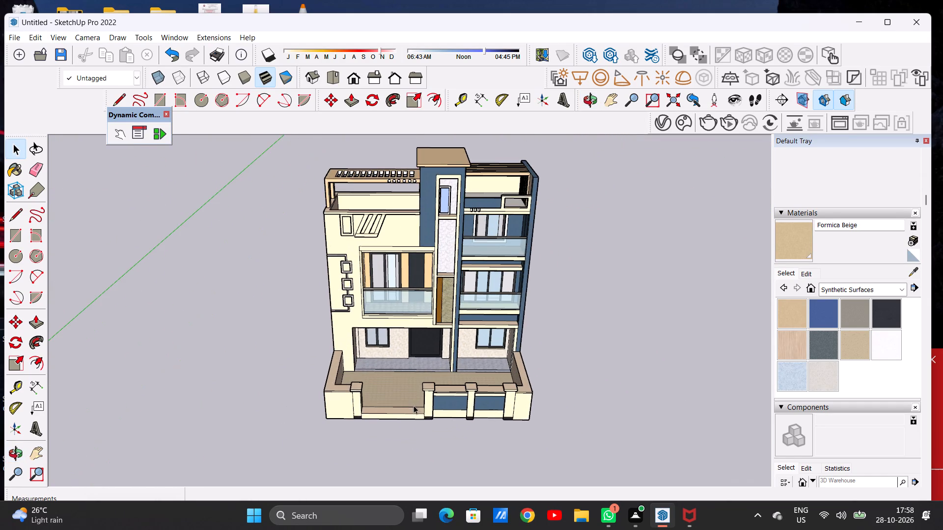
middle_click_drag(415, 395, 374, 376)
scroll(307, 377, "down", 7)
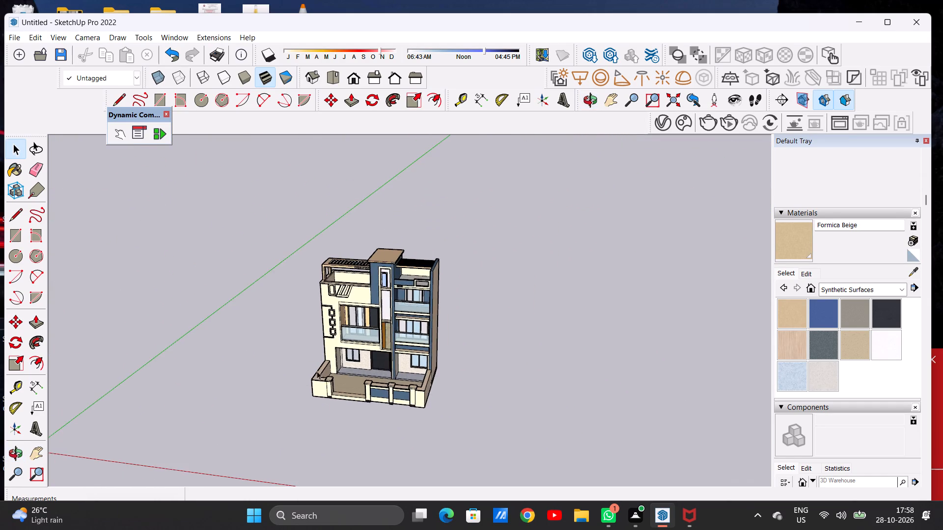
scroll(372, 350, "up", 5)
scroll(368, 273, "up", 2)
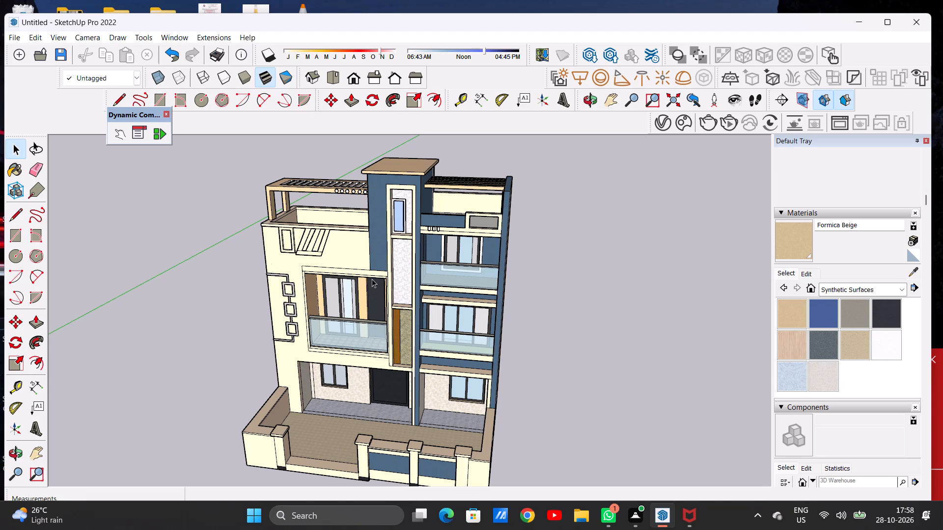
scroll(395, 288, "down", 3)
scroll(360, 312, "up", 6)
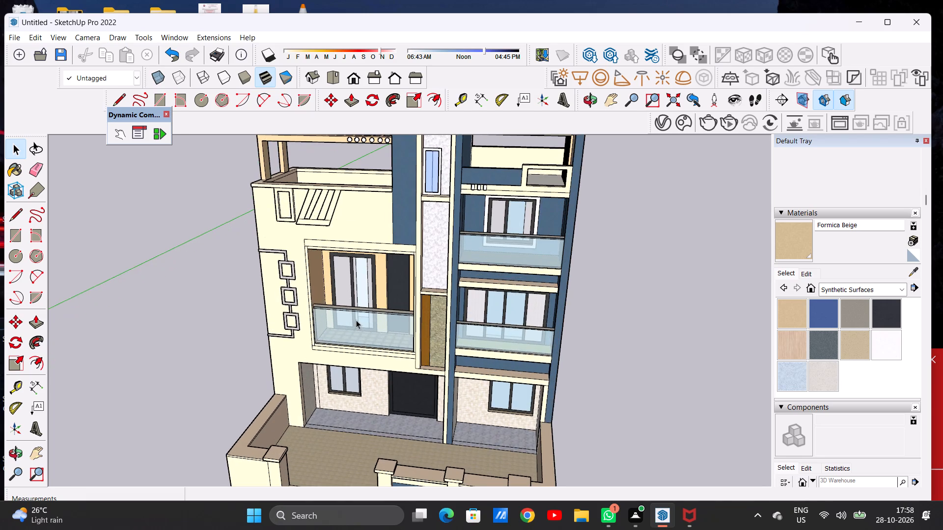
scroll(356, 291, "down", 10)
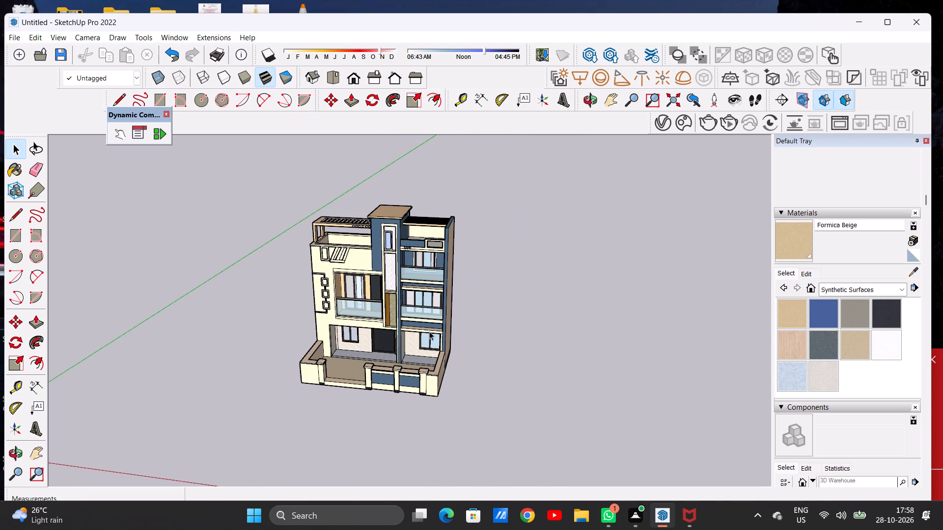
Import the Gate_Lasercut_10ftx6ft model from Downloads and place it on the ground in front of the forecourt's entrance opening.
left_click(16, 34)
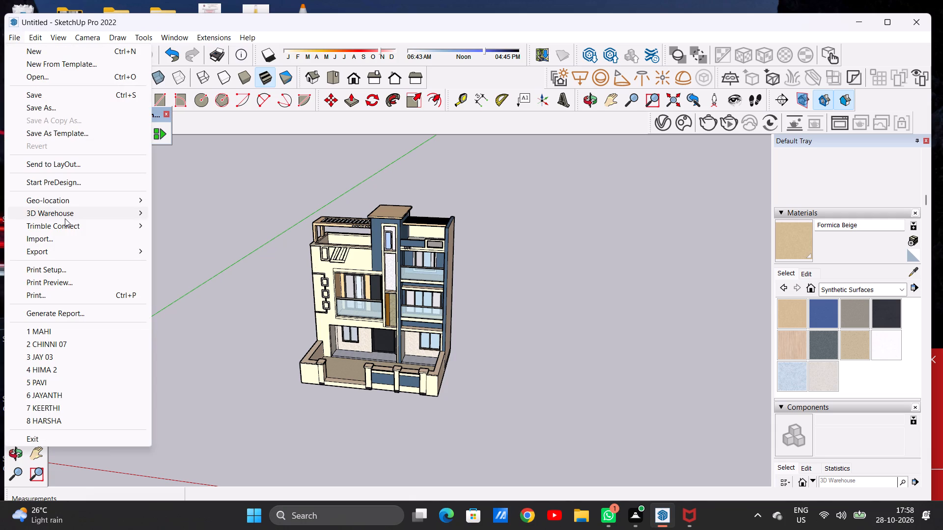
left_click(83, 238)
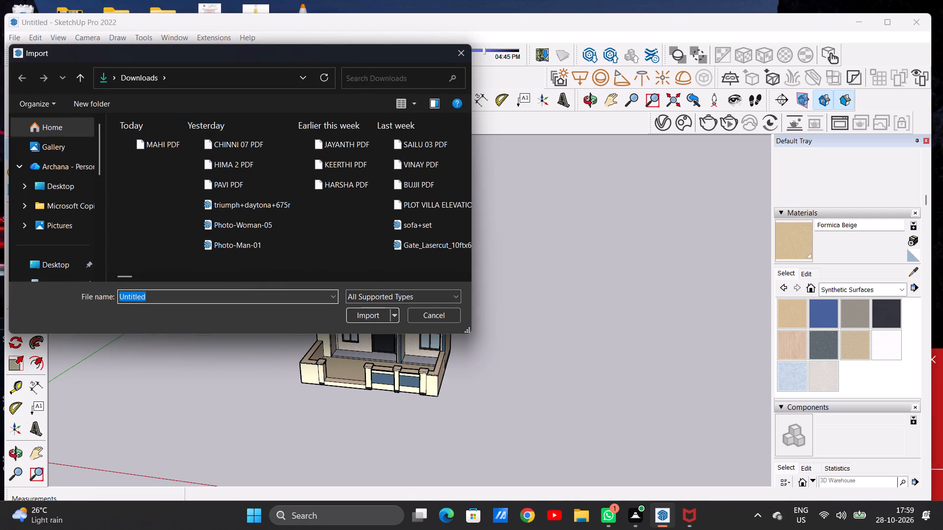
left_click(468, 273)
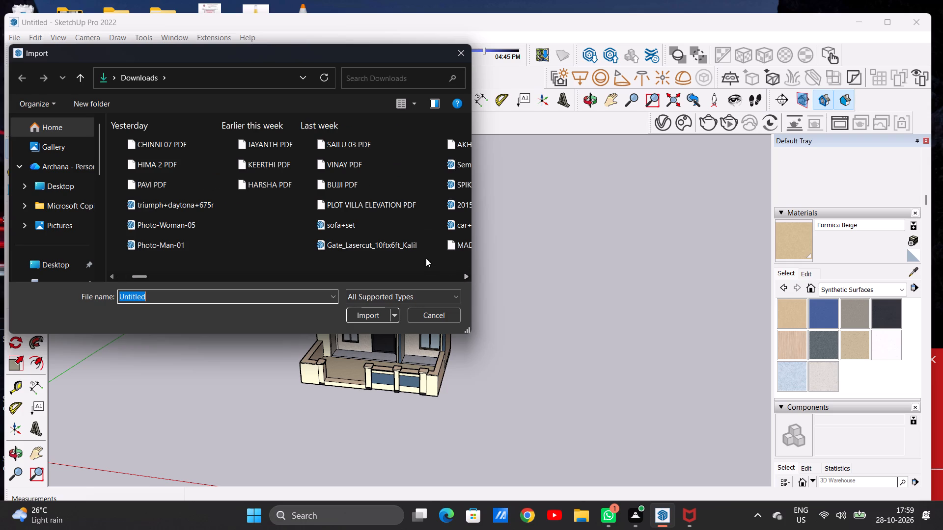
double_click(390, 242)
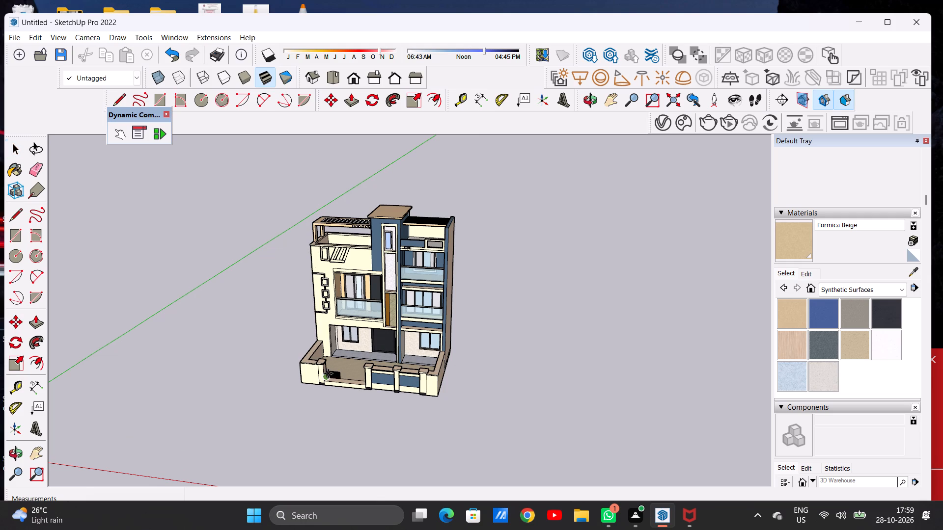
scroll(334, 399, "up", 3, "ctrl")
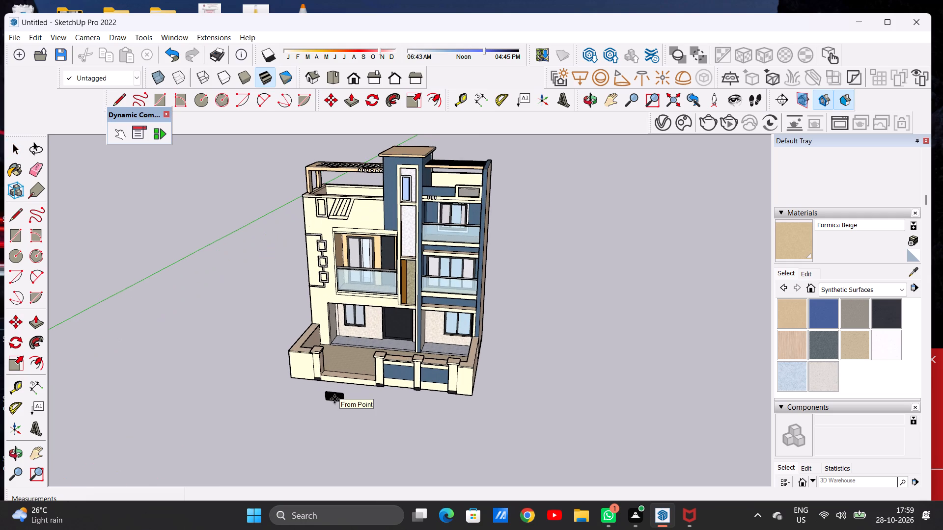
scroll(339, 389, "up", 5)
scroll(356, 390, "down", 1)
scroll(356, 390, "up", 14)
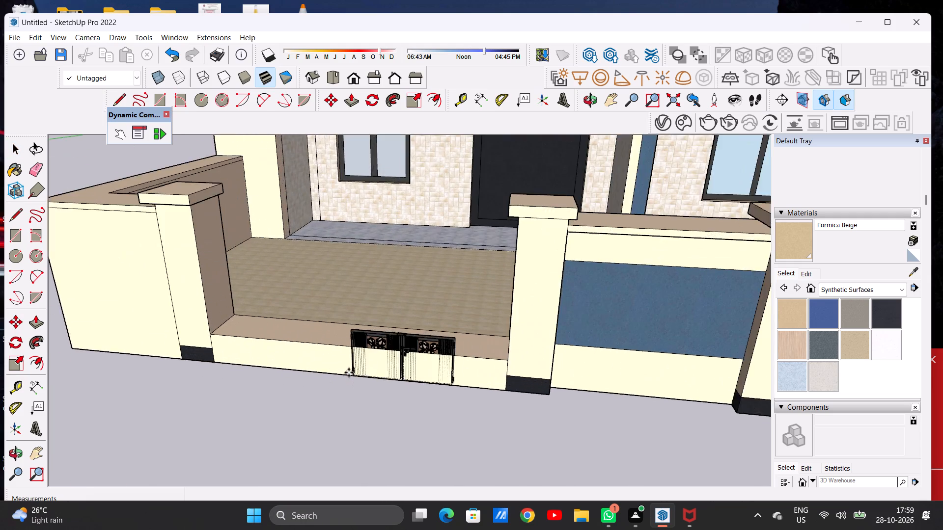
scroll(349, 372, "up", 5)
scroll(290, 320, "down", 15)
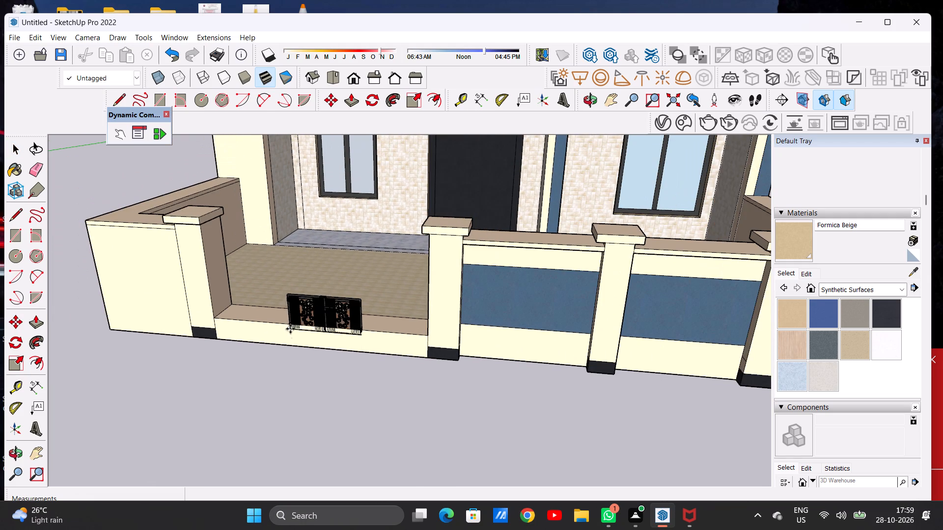
left_click(253, 384)
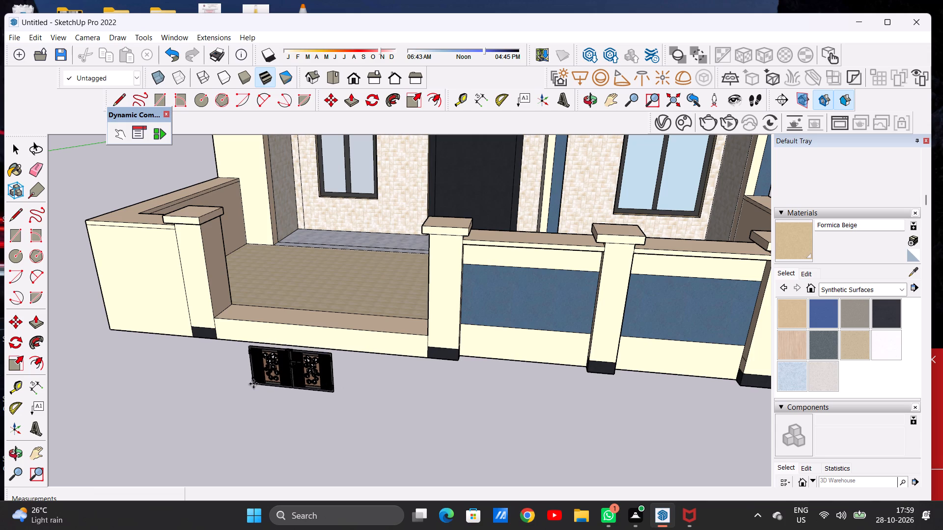
key("space")
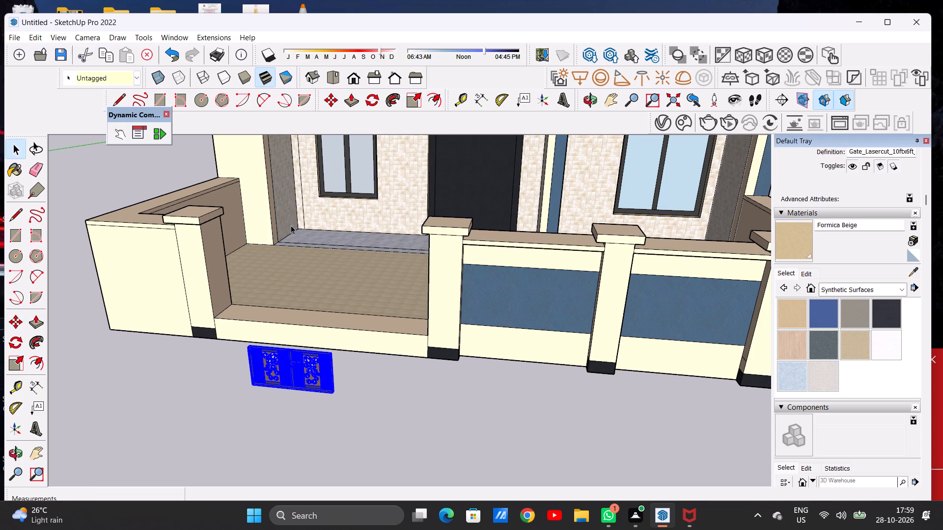
Scale the gate upward along the blue axis by about 3.5, raising its top edge to about the height of the pillars.
left_click(413, 99)
scroll(312, 359, "up", 7)
scroll(271, 352, "down", 1)
scroll(271, 352, "up", 6)
scroll(263, 332, "down", 1)
scroll(263, 332, "up", 9)
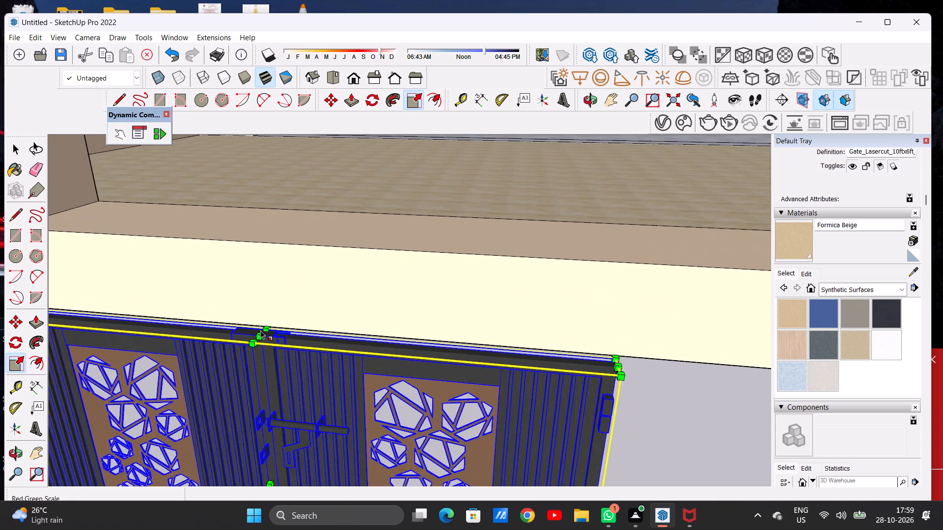
left_click(260, 331)
left_click(260, 336)
scroll(275, 319, "down", 5)
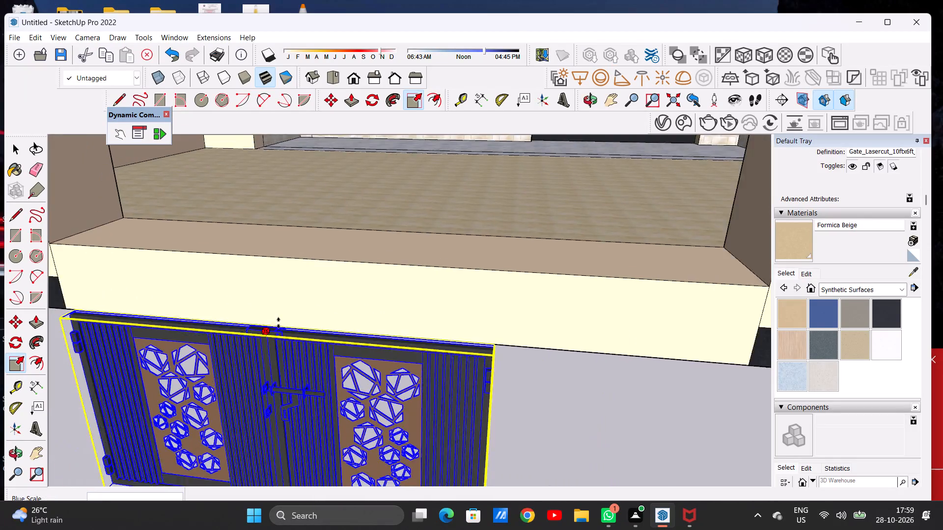
scroll(278, 323, "down", 6)
scroll(289, 324, "up", 1)
scroll(290, 324, "down", 8)
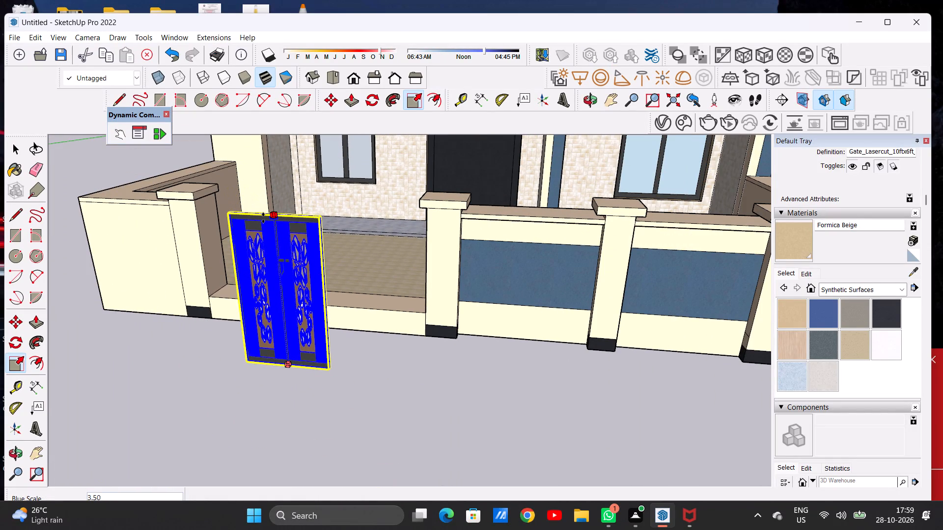
left_click(263, 218)
Scale the gate along the red axis by about 2, widening it toward the pillar beside the blue wall panels.
scroll(333, 300, "up", 5)
scroll(333, 300, "down", 1)
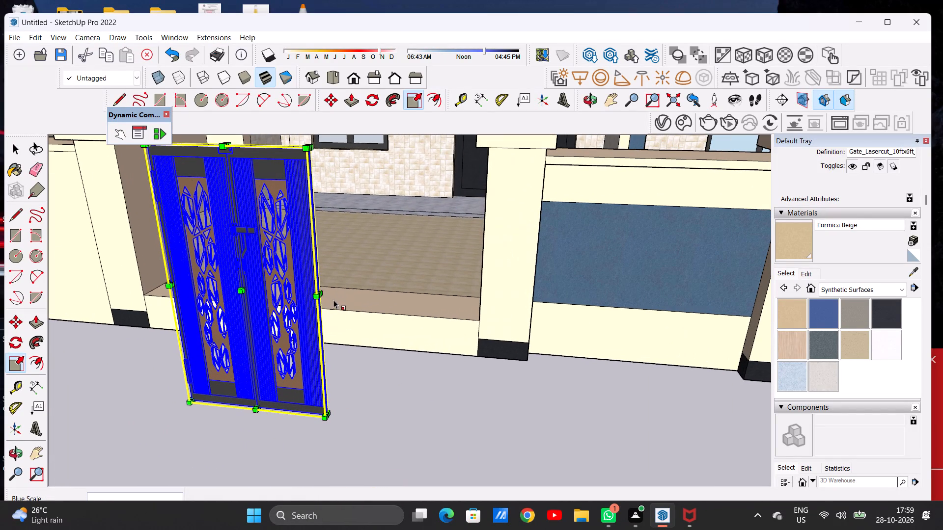
scroll(321, 293, "up", 5)
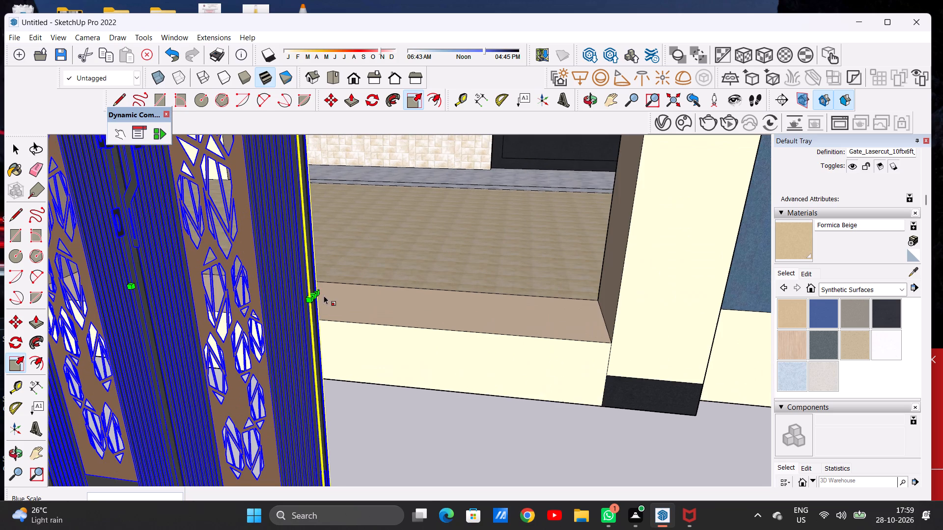
left_click(316, 293)
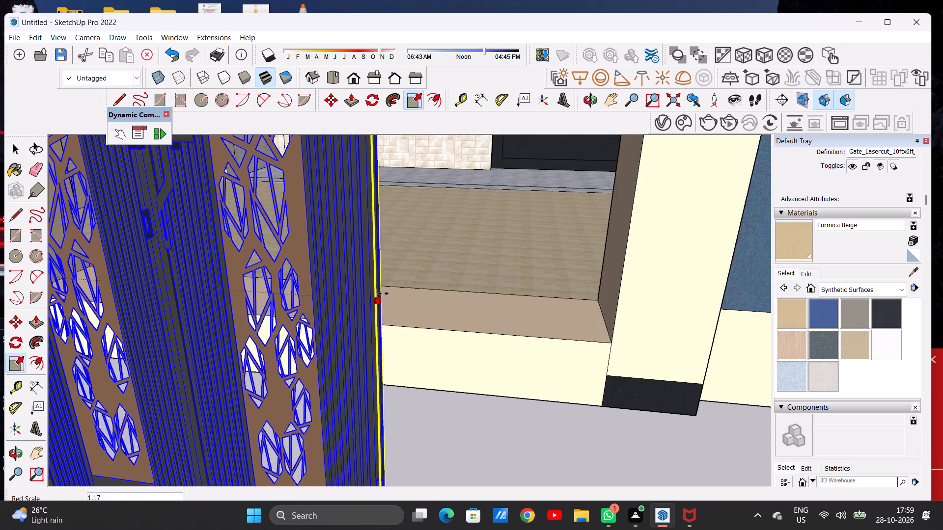
scroll(392, 293, "down", 20)
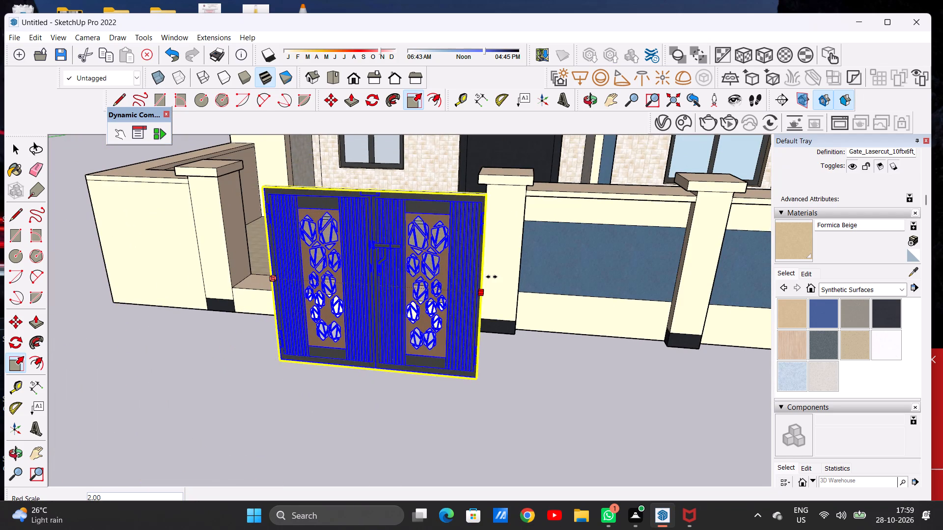
left_click(488, 275)
Scale the gate along the red axis by about 1.56, widening its other end to the pillar near the forecourt's outer corner.
middle_click_drag(277, 280, 412, 284)
scroll(376, 301, "up", 10)
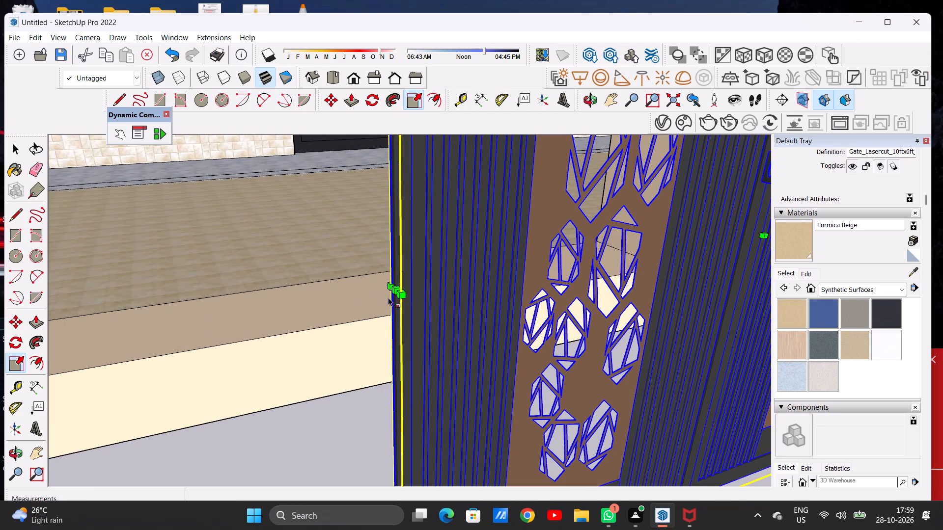
left_click(393, 292)
scroll(292, 299, "down", 2)
scroll(292, 299, "up", 1)
scroll(292, 299, "down", 16)
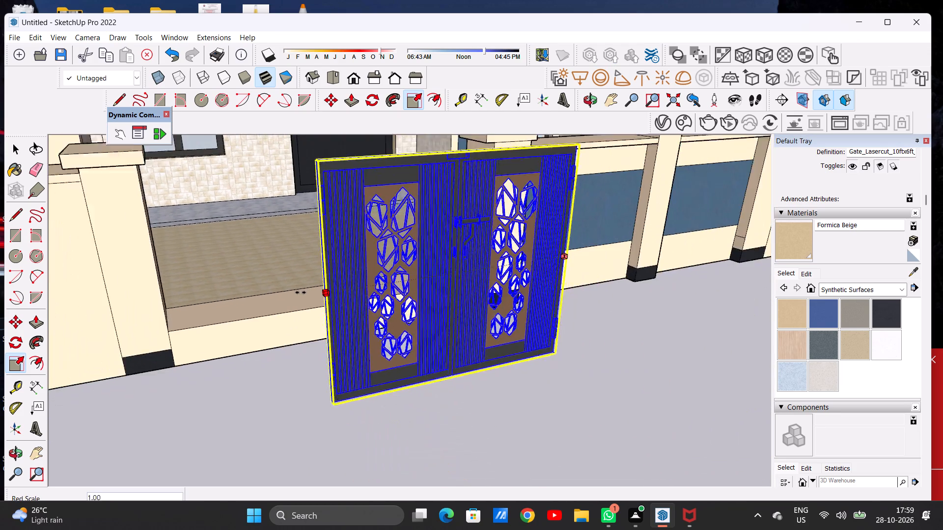
scroll(301, 292, "down", 7)
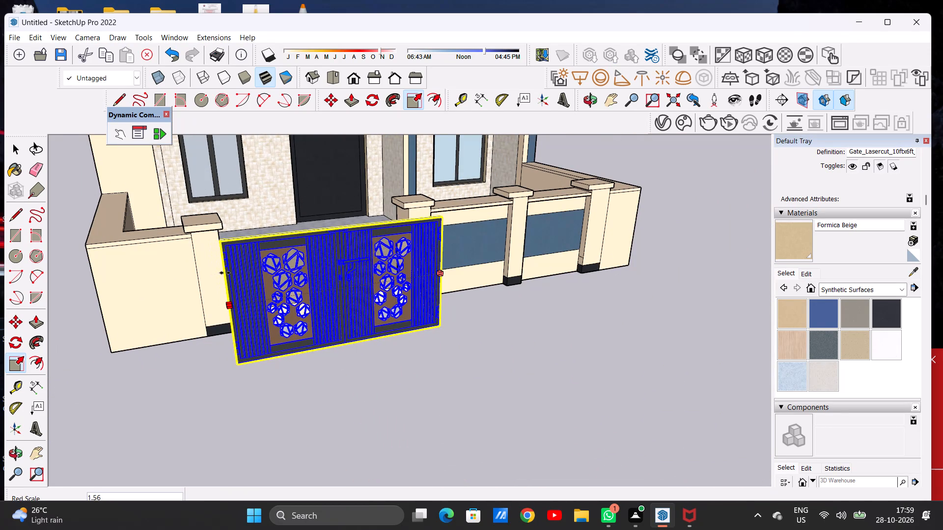
left_click(225, 273)
Thicken the gate by scaling it along the green axis by about 4.69, and deselect it.
scroll(212, 292, "down", 7)
middle_click_drag(297, 329, 250, 291)
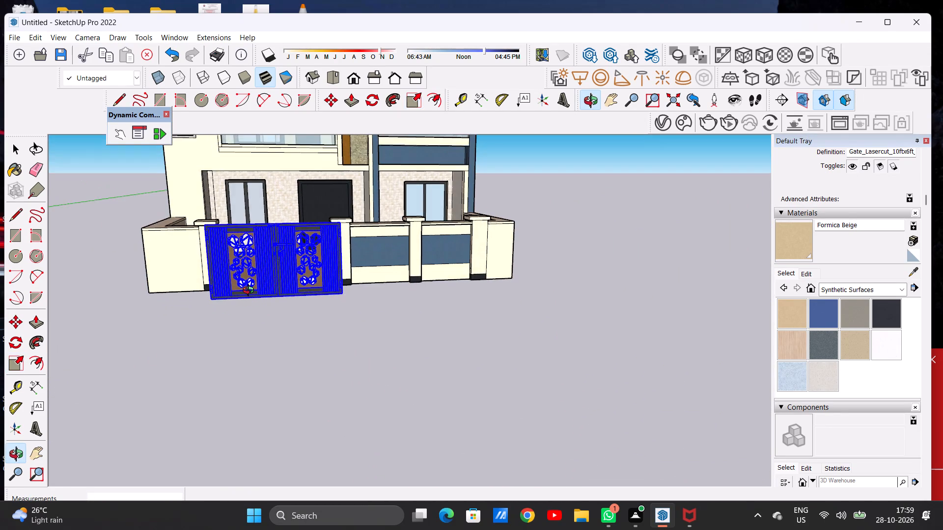
middle_click_drag(250, 291, 243, 318)
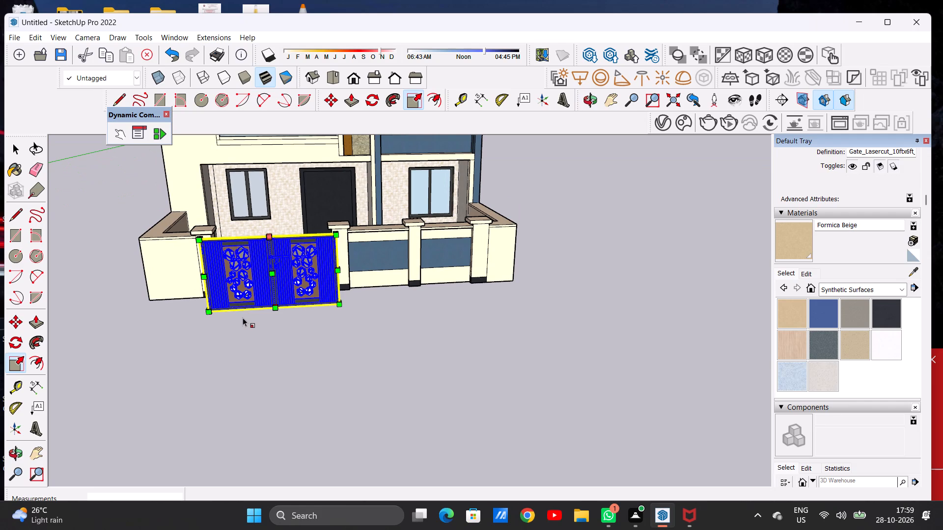
scroll(247, 292, "down", 2)
middle_click_drag(264, 270, 143, 386)
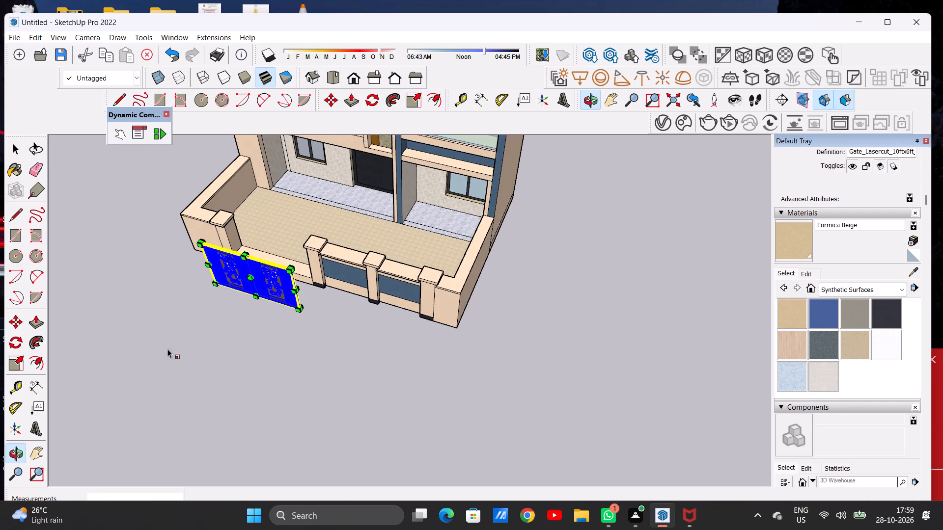
scroll(226, 272, "up", 19)
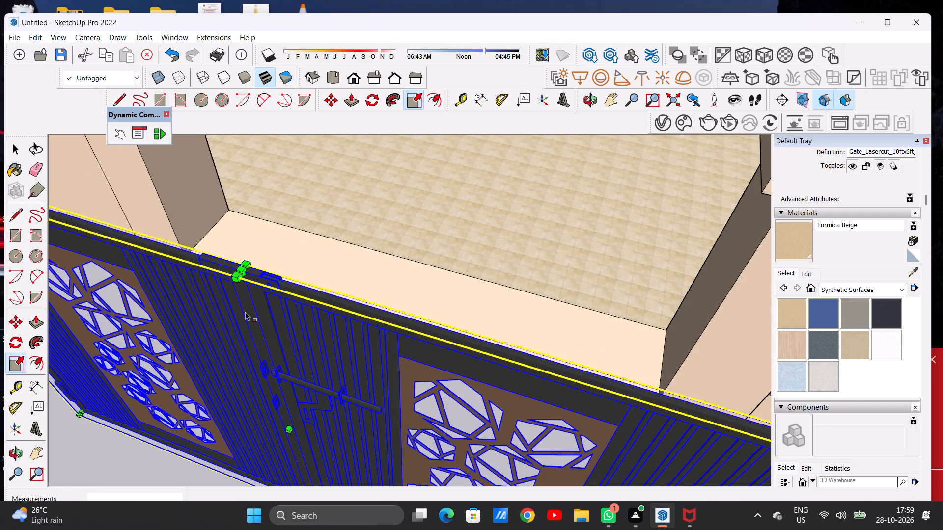
left_click(292, 426)
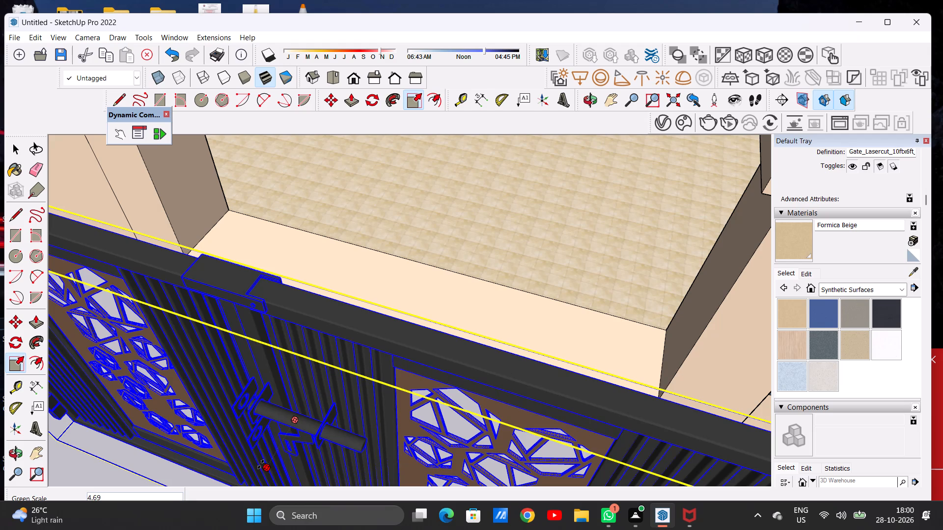
left_click(261, 464)
key("space")
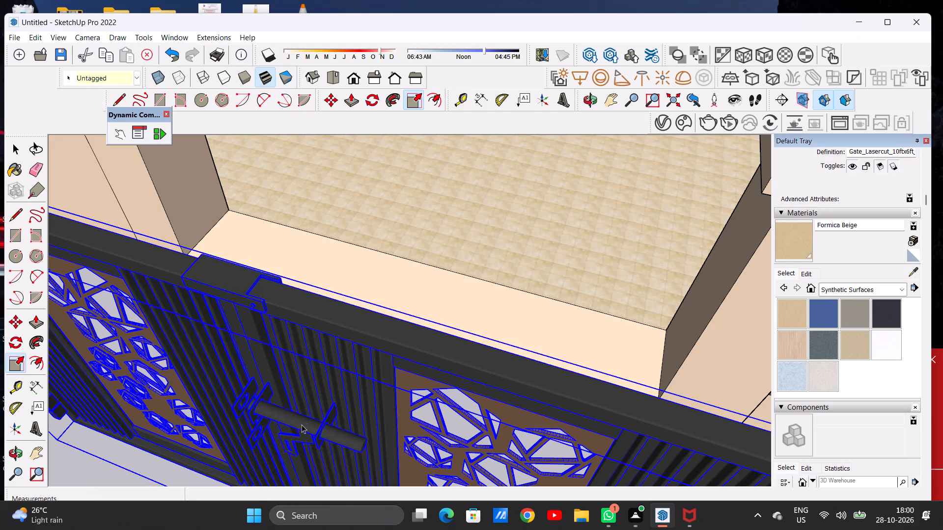
scroll(333, 410, "down", 20)
scroll(333, 410, "down", 4)
scroll(394, 343, "up", 1)
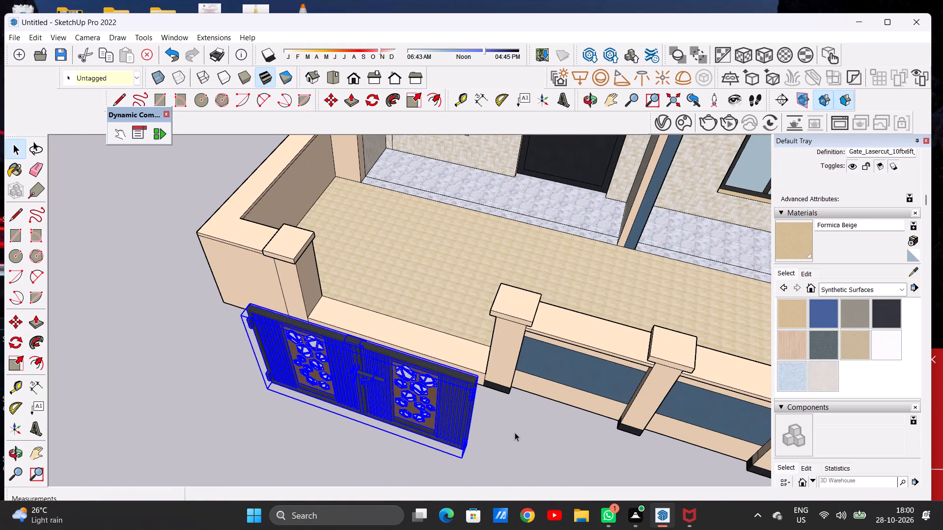
left_click(515, 432)
scroll(416, 350, "down", 11)
middle_click_drag(411, 384, 423, 256)
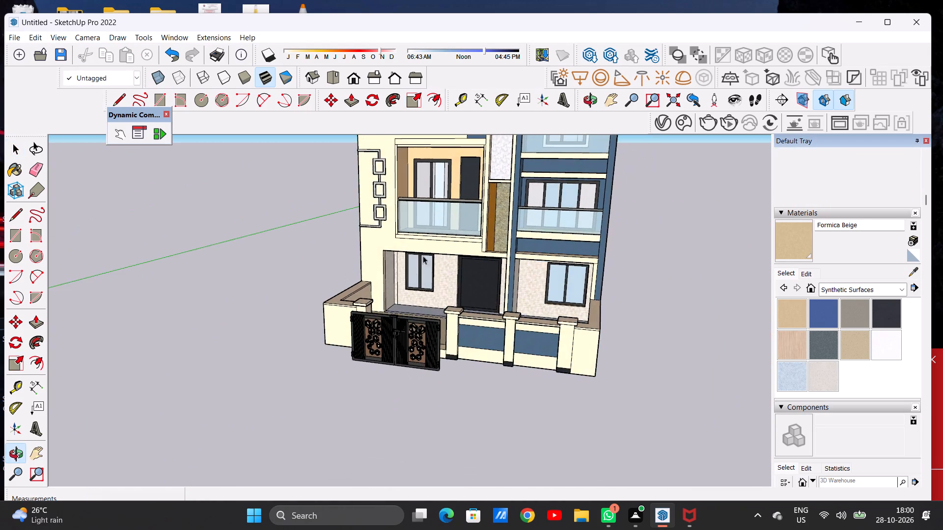
Push the top face of the sill in the forecourt's entrance opening down by about 1' 6 1/2".
scroll(399, 360, "up", 6)
middle_click_drag(473, 344, 291, 392)
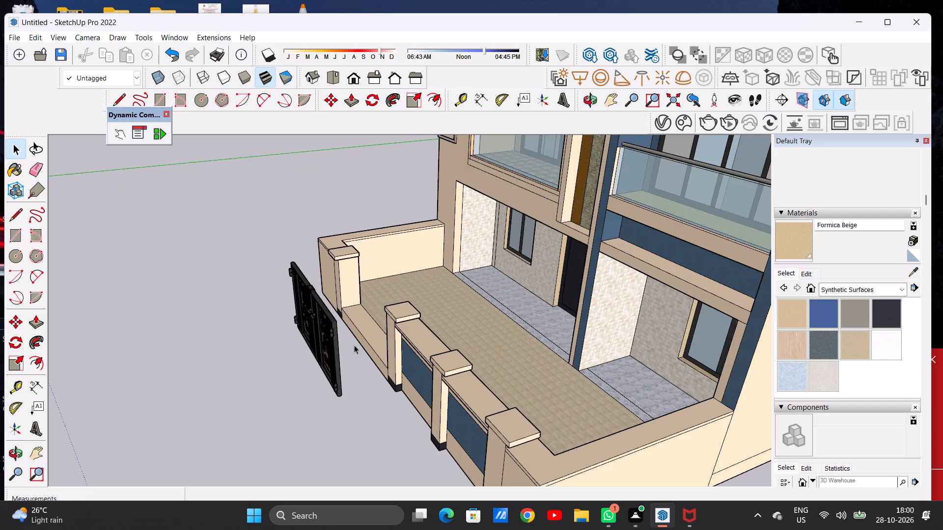
scroll(354, 345, "up", 6)
middle_click_drag(362, 345, 408, 344)
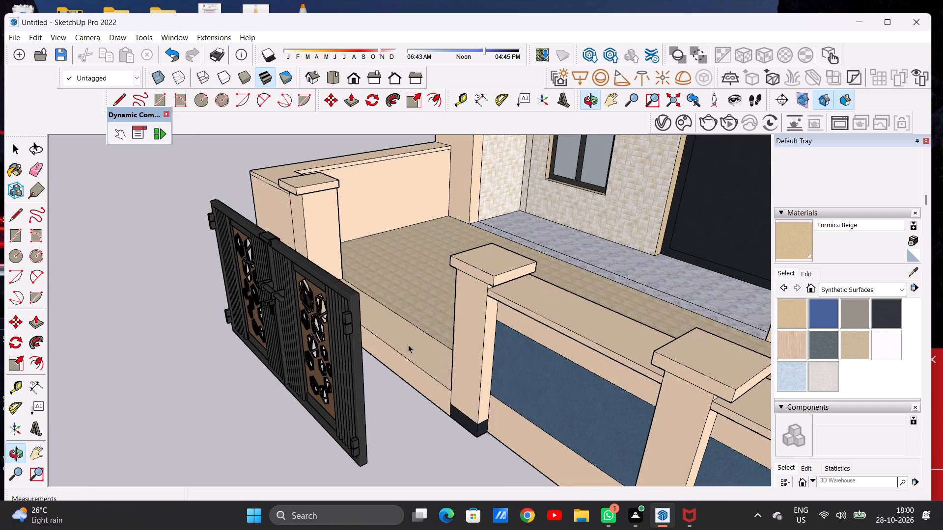
scroll(401, 307, "down", 6)
scroll(416, 349, "up", 6)
middle_click_drag(412, 322, 405, 360)
scroll(397, 330, "up", 2)
key("p")
scroll(404, 316, "up", 5)
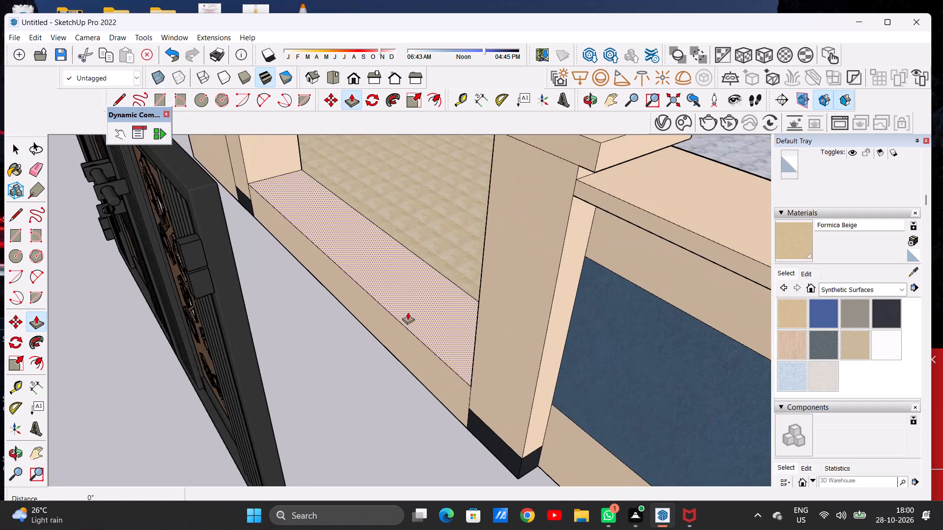
left_click(408, 312)
left_click(402, 332)
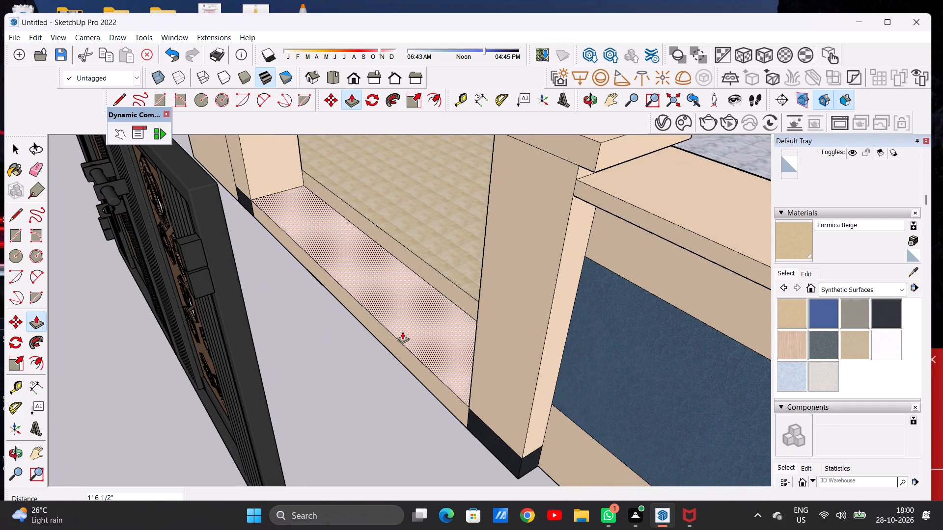
key("space")
Move the gate about 12' 8 1/2" by its bottom corner onto the pillar beside the blue panels, at the top of its dark base.
scroll(408, 360, "down", 14)
middle_click_drag(392, 373, 403, 341)
left_click(364, 406)
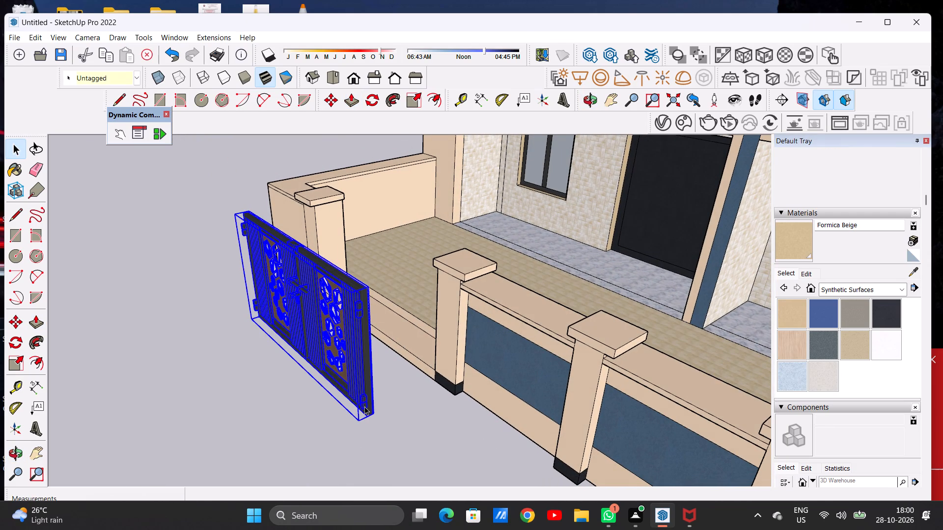
key("m")
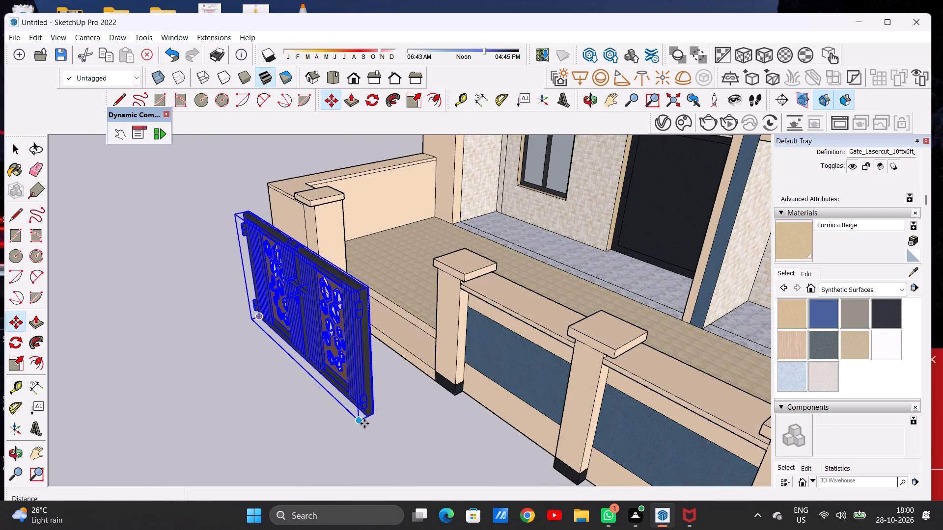
left_click(363, 423)
scroll(433, 367, "up", 7)
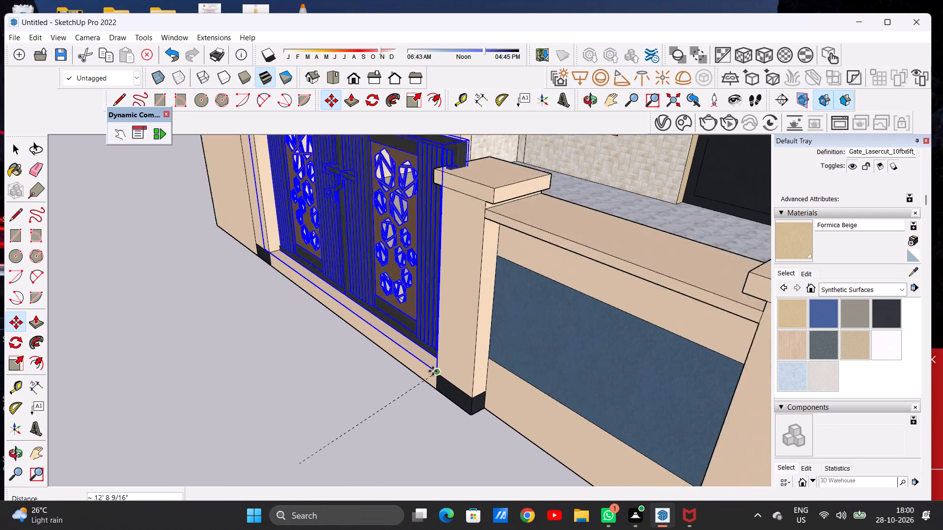
scroll(433, 371, "up", 9)
left_click(440, 382)
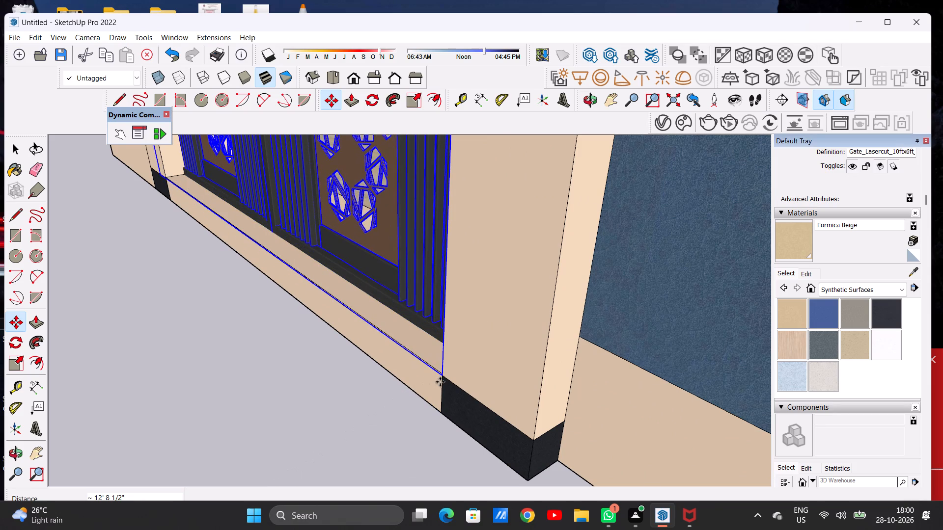
key("space")
Inspect the gate's fit in the entrance opening from the front, from above and along the boundary wall.
scroll(427, 384, "down", 20)
scroll(427, 384, "down", 5)
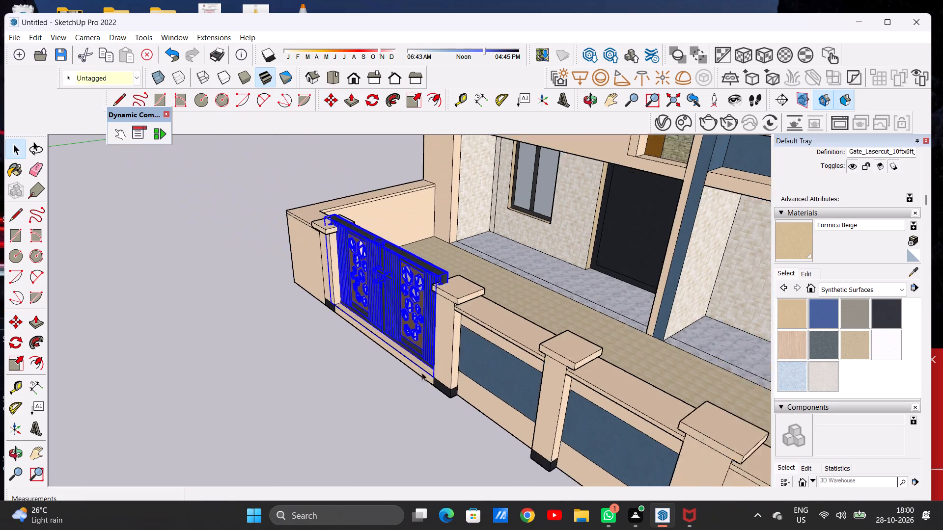
scroll(422, 372, "down", 1)
middle_click_drag(379, 363, 494, 317)
middle_click_drag(361, 328, 356, 354)
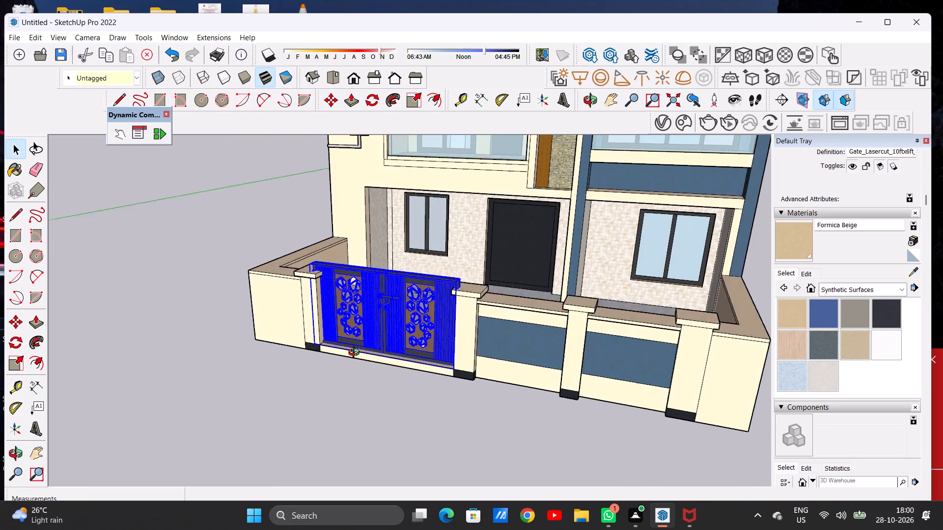
middle_click_drag(356, 354, 175, 400)
middle_click_drag(381, 330, 301, 342)
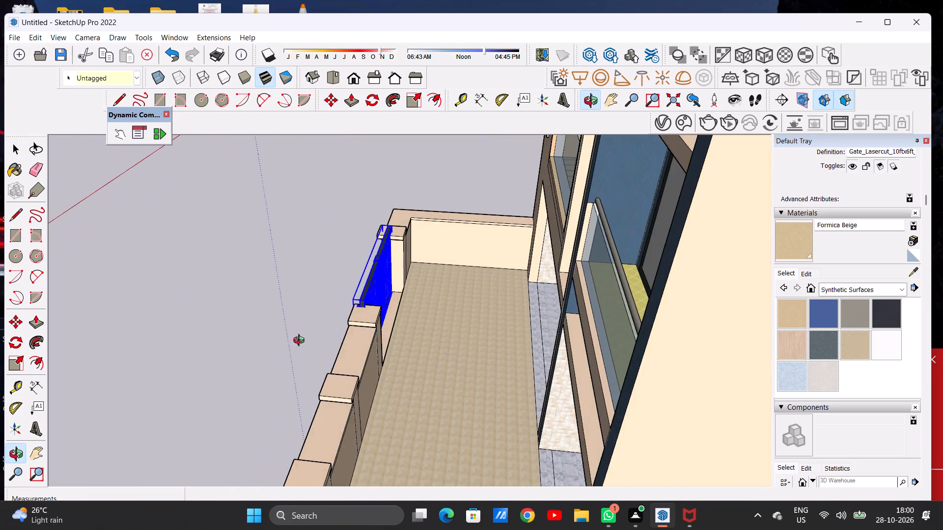
middle_click_drag(301, 342, 477, 337)
scroll(480, 336, "up", 1)
scroll(482, 333, "down", 6)
middle_click_drag(297, 364, 415, 330)
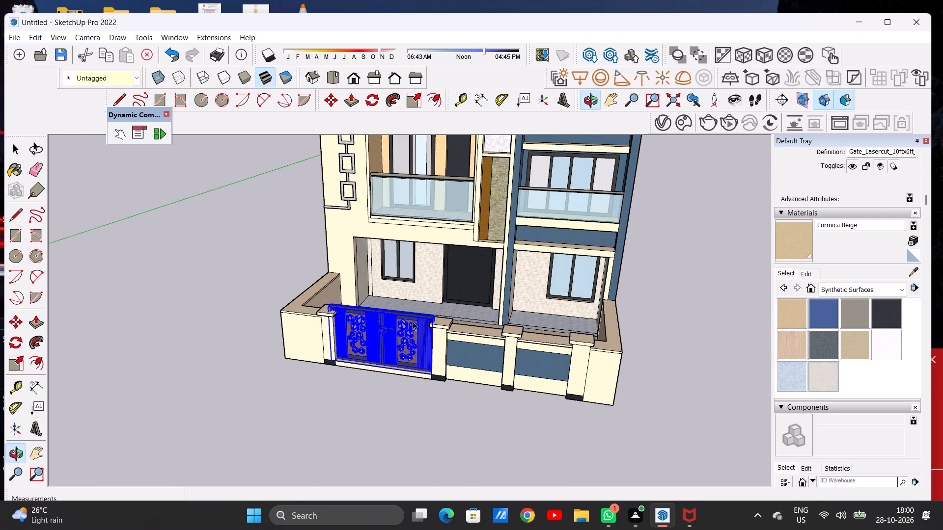
scroll(390, 300, "up", 8)
scroll(447, 299, "down", 4)
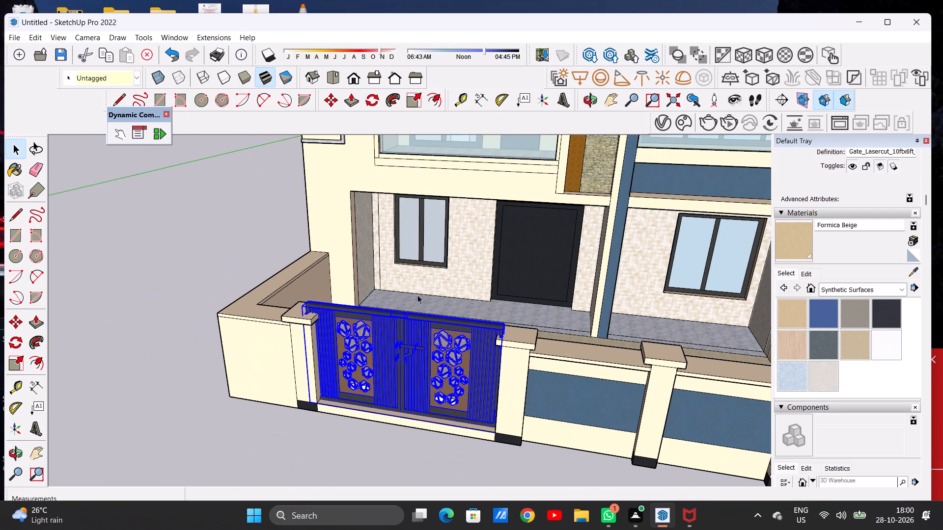
Scale the gate along the red and blue axes by about 0.94 and 0.85 from its top corner at the outer pillar.
left_click(413, 99)
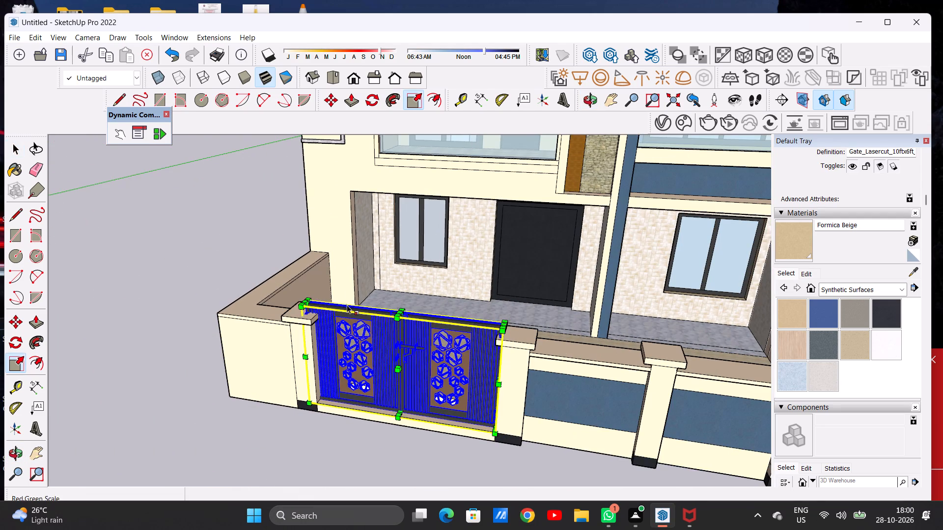
middle_click_drag(347, 306, 365, 340)
scroll(325, 334, "up", 8)
left_click(306, 319)
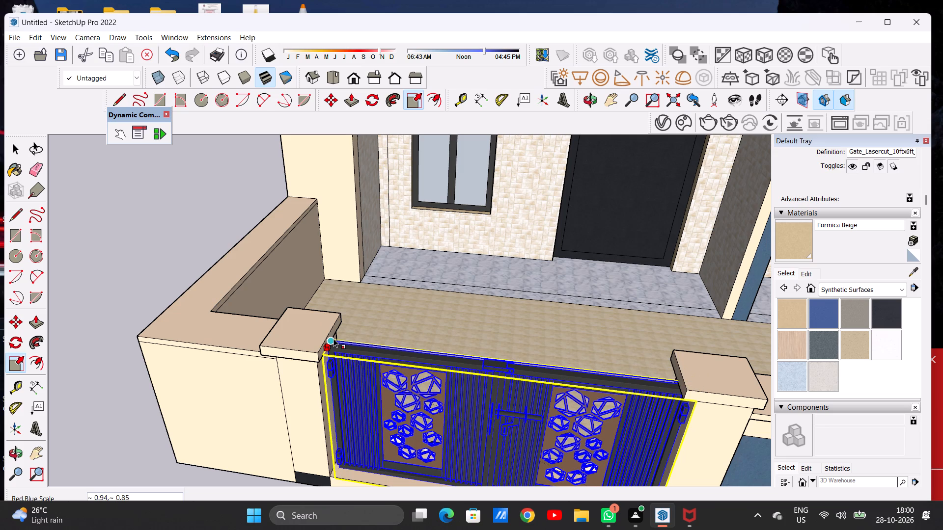
left_click(334, 339)
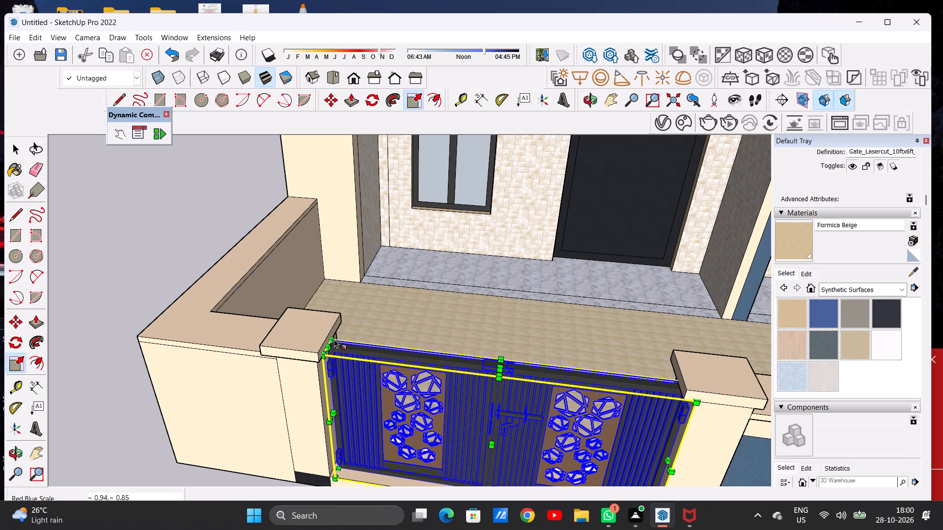
key("space")
Examine the gate's height and width against the pillars from eye level and from above.
scroll(351, 374, "down", 10)
middle_click_drag(391, 389, 395, 313)
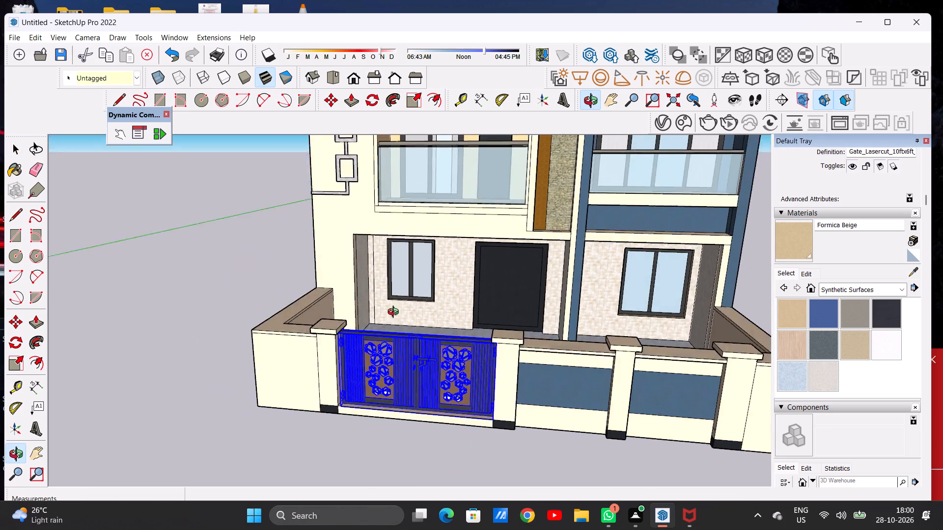
middle_click_drag(395, 313, 408, 287)
scroll(435, 320, "up", 7)
scroll(373, 344, "down", 6)
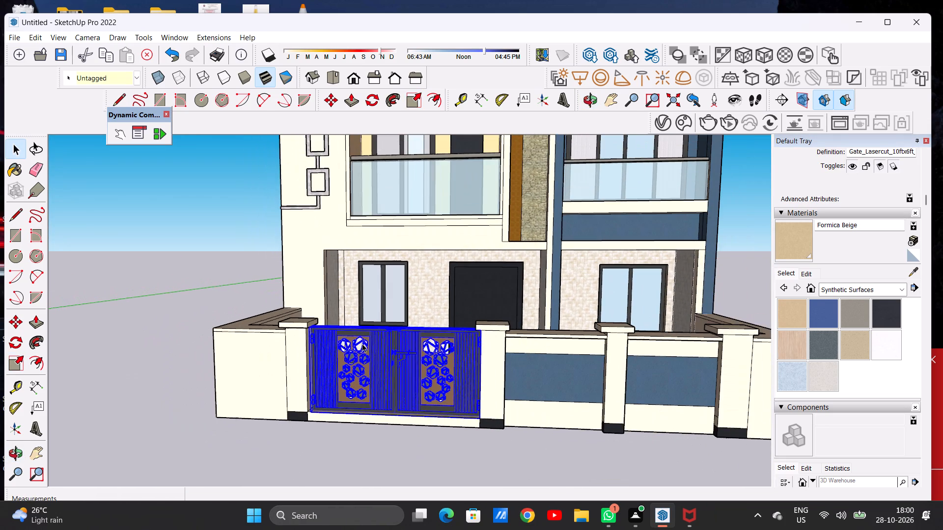
scroll(383, 340, "down", 11)
scroll(368, 375, "up", 2)
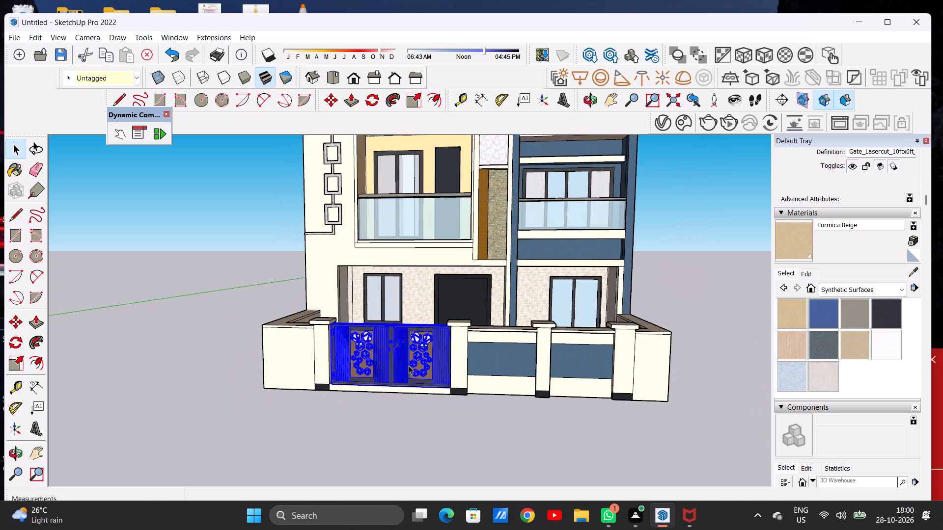
scroll(409, 366, "up", 1)
scroll(408, 366, "down", 1)
scroll(411, 365, "up", 1)
scroll(411, 365, "down", 1)
middle_click_drag(413, 311, 418, 421)
scroll(424, 392, "up", 3)
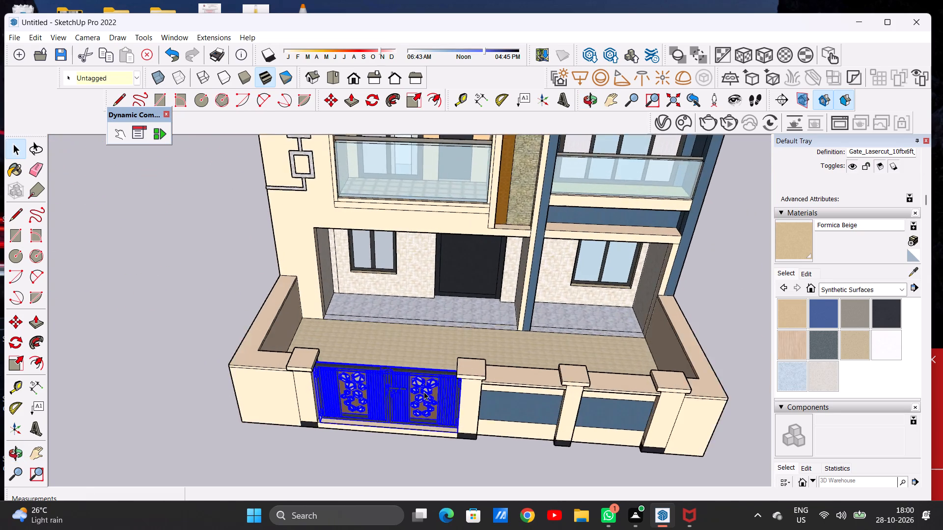
scroll(424, 392, "up", 4)
Scale the gate's height down along the blue axis by about 0.95, and deselect it.
left_click(414, 105)
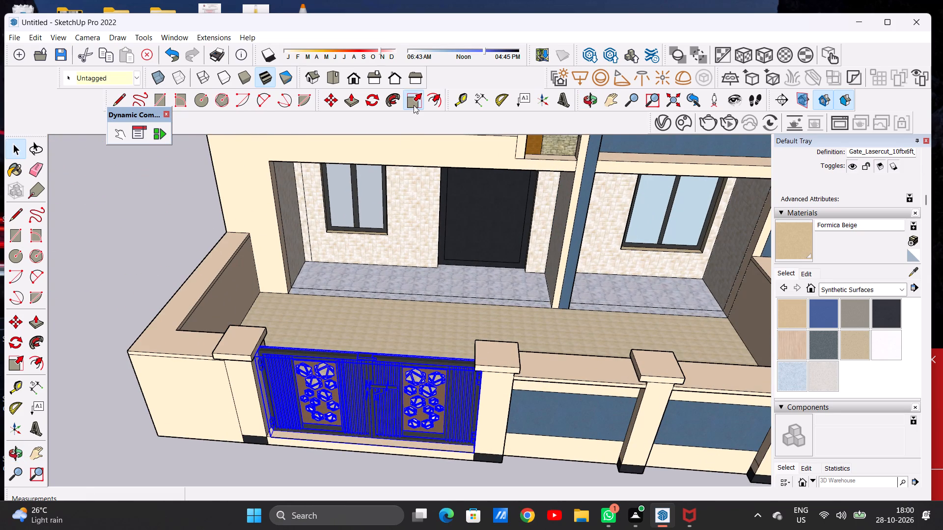
scroll(383, 383, "up", 5)
scroll(385, 387, "down", 1)
scroll(385, 389, "up", 2)
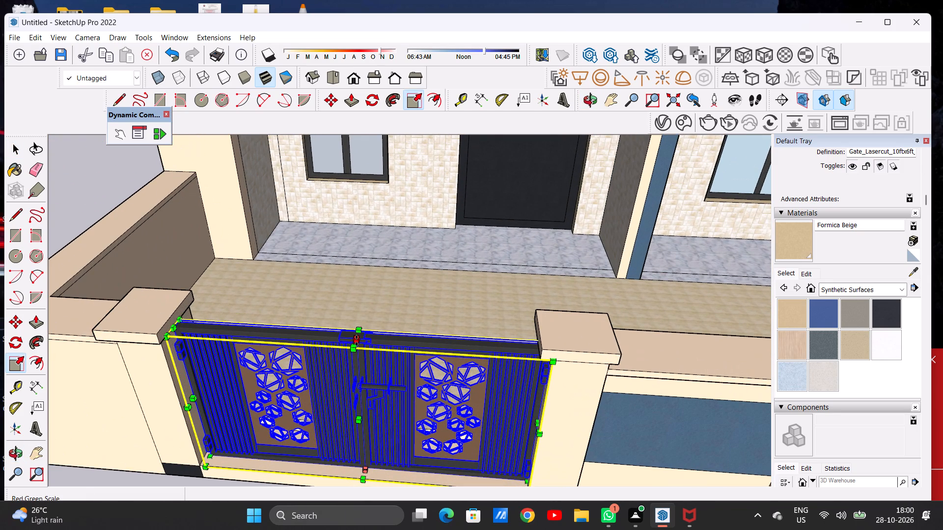
left_click(357, 341)
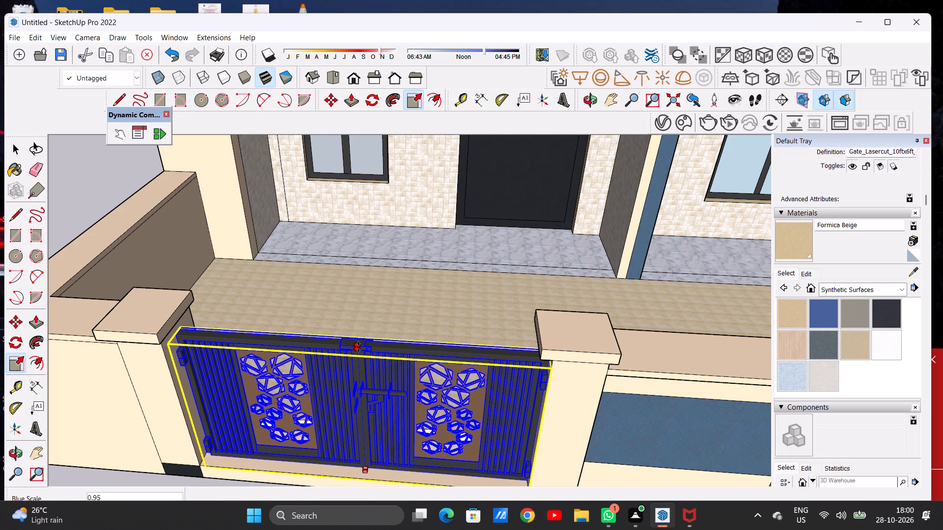
left_click(358, 345)
key("space")
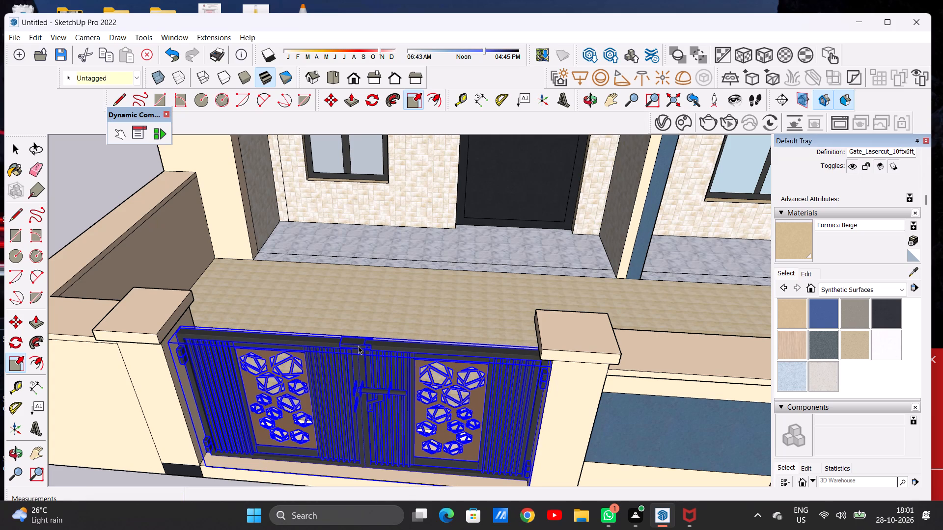
scroll(358, 345, "down", 13)
left_click(348, 428)
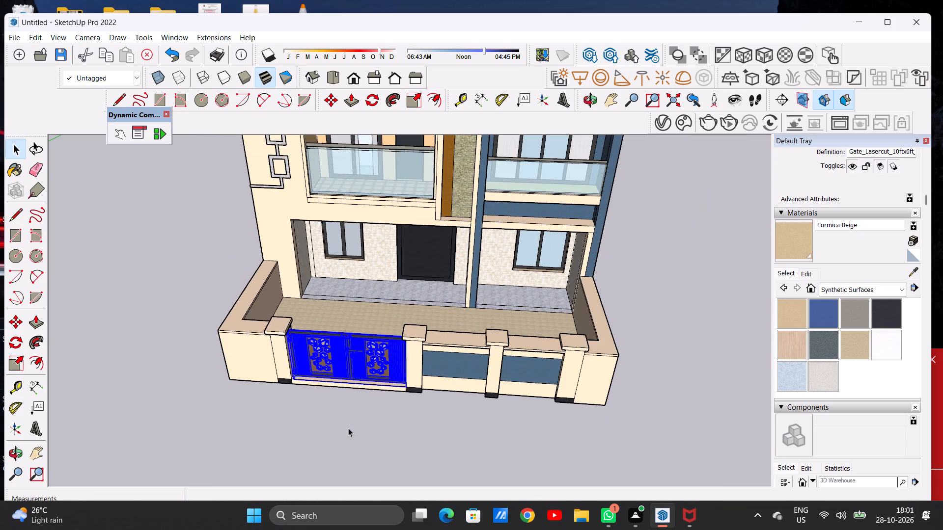
Inspect the gate's alignment with the pillars and sill from the front, from below and from the forecourt side.
scroll(351, 374, "up", 14)
middle_click_drag(349, 390, 363, 319)
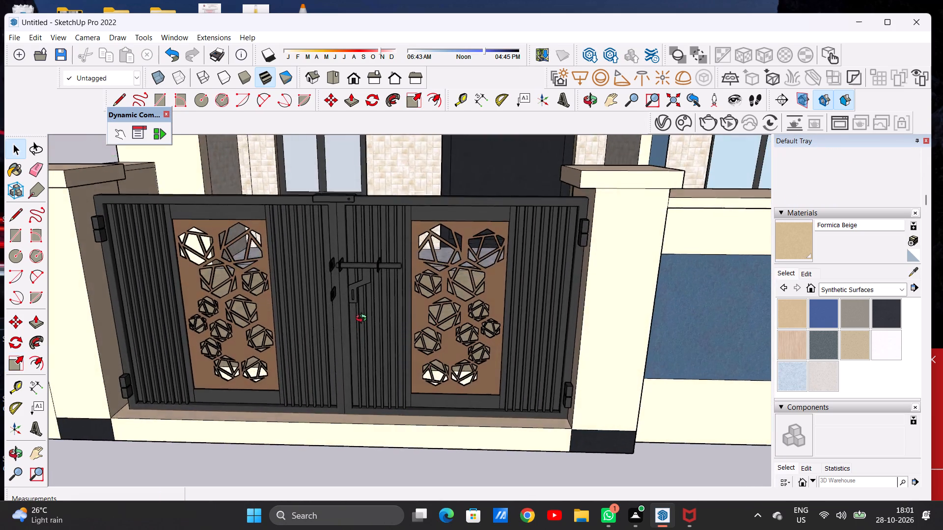
middle_click_drag(363, 319, 375, 284)
scroll(366, 348, "down", 5)
middle_click_drag(373, 354, 342, 293)
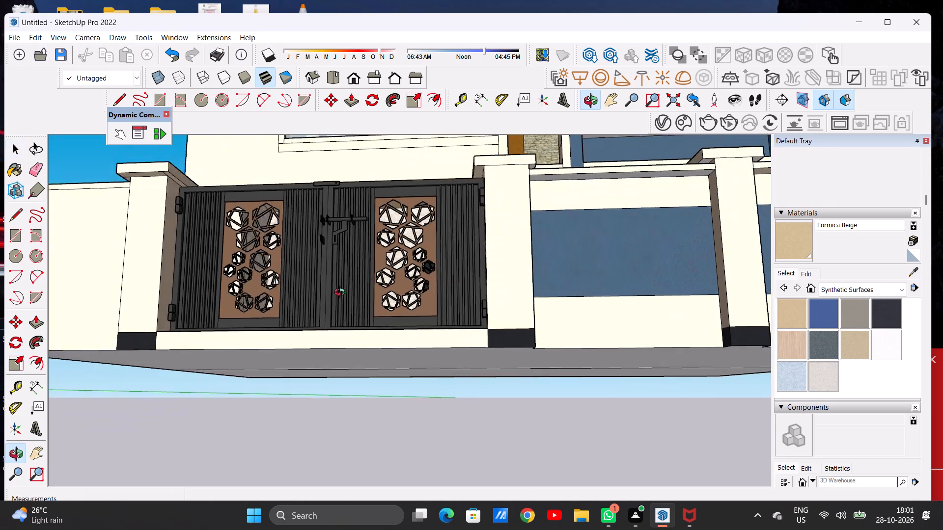
middle_click_drag(342, 293, 212, 400)
scroll(139, 245, "up", 6)
middle_click_drag(285, 280, 271, 282)
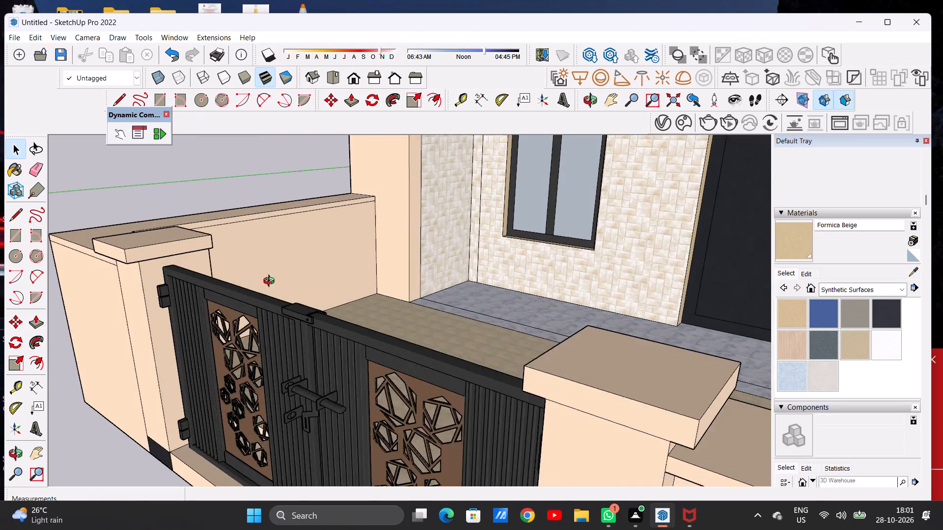
middle_click_drag(271, 282, 97, 296)
scroll(190, 271, "up", 1)
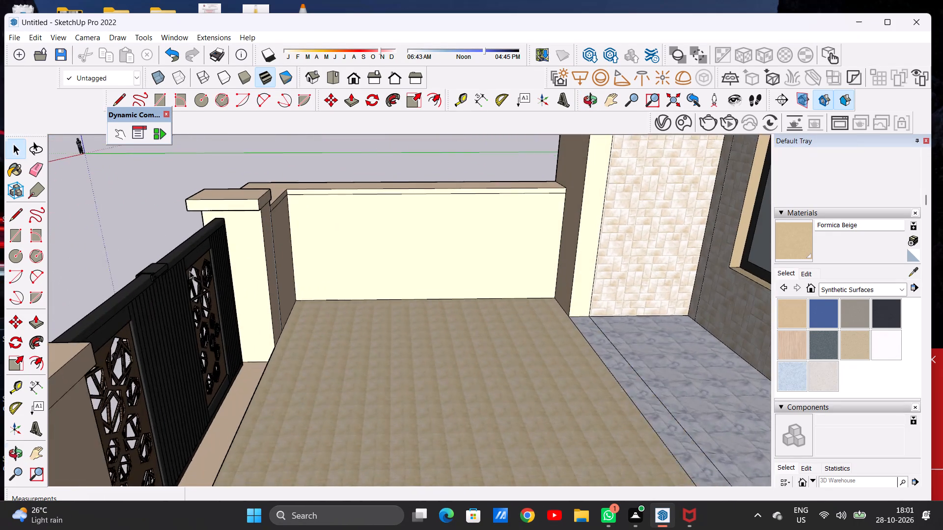
scroll(190, 271, "up", 1)
scroll(190, 271, "down", 1)
scroll(190, 271, "up", 17)
scroll(219, 225, "down", 1)
scroll(219, 225, "up", 1)
left_click(220, 218)
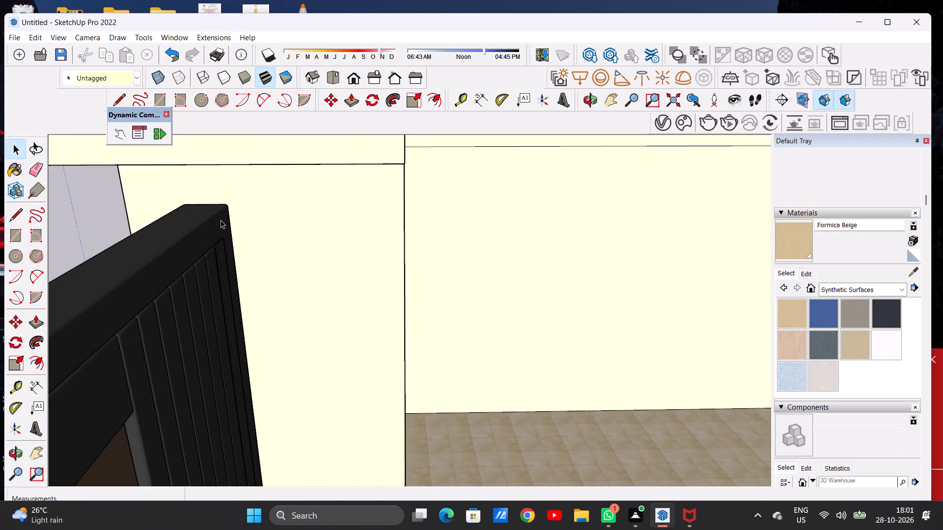
scroll(232, 225, "down", 6)
middle_click_drag(194, 234, 452, 192)
scroll(339, 254, "down", 4)
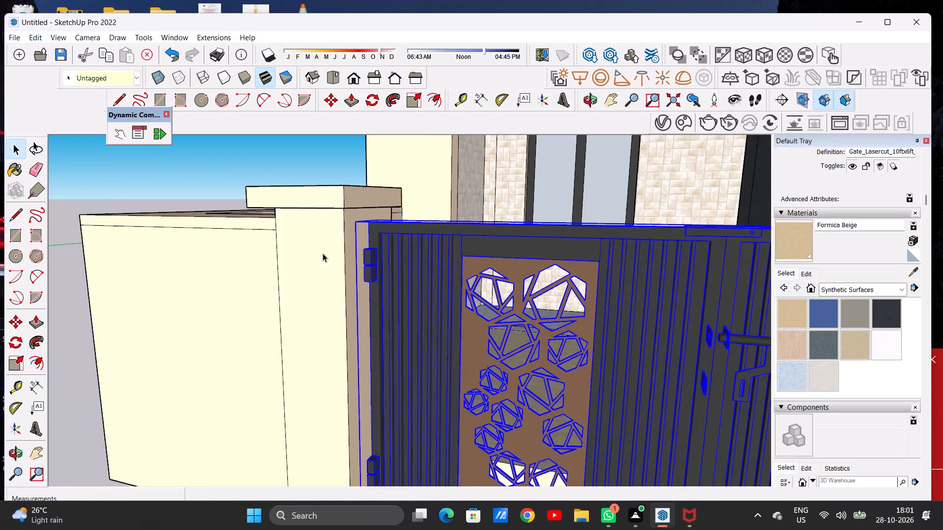
scroll(323, 253, "down", 20)
left_click(346, 432)
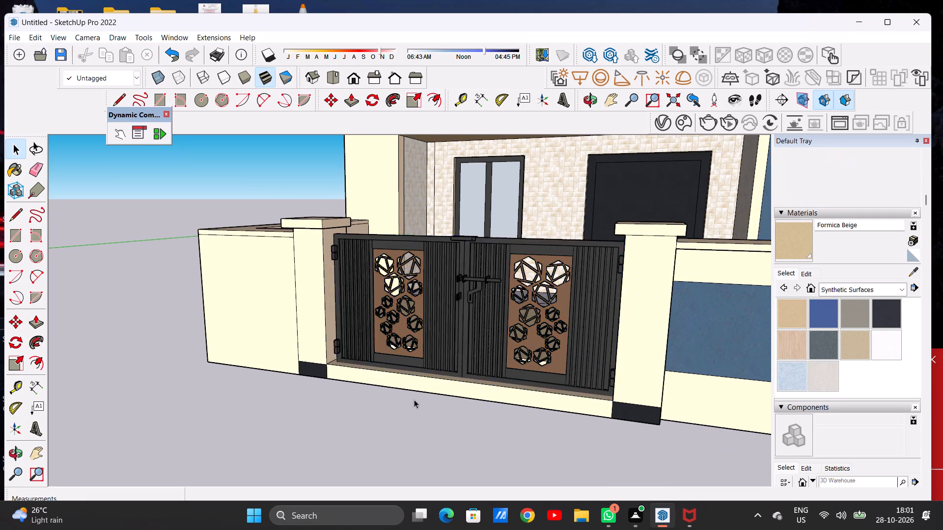
Examine the gate's latch and laser-cut panels up close, and view the gate within the whole front elevation.
middle_click_drag(416, 398, 452, 383)
scroll(357, 395, "down", 10)
middle_click_drag(367, 392, 398, 380)
scroll(458, 323, "up", 15)
scroll(394, 361, "up", 5)
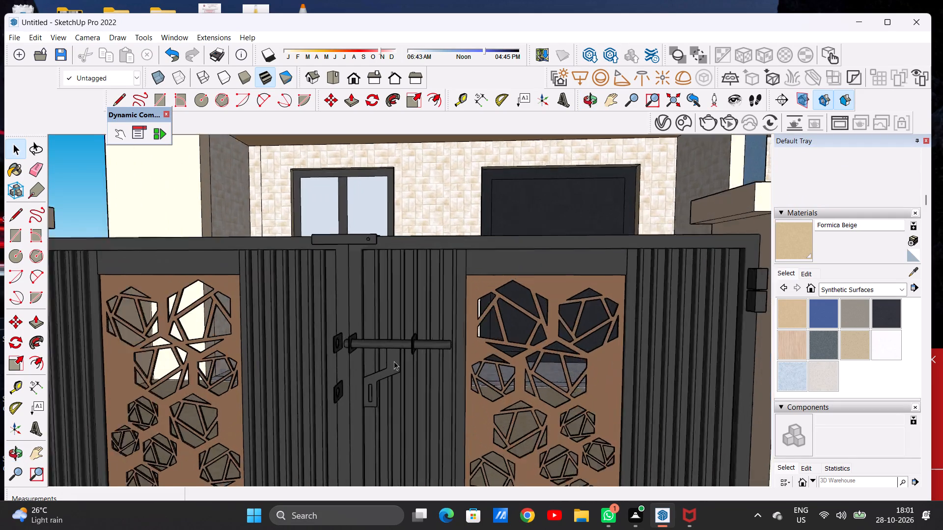
scroll(394, 361, "up", 12)
scroll(385, 379, "down", 14)
scroll(385, 379, "up", 1)
scroll(387, 379, "down", 18)
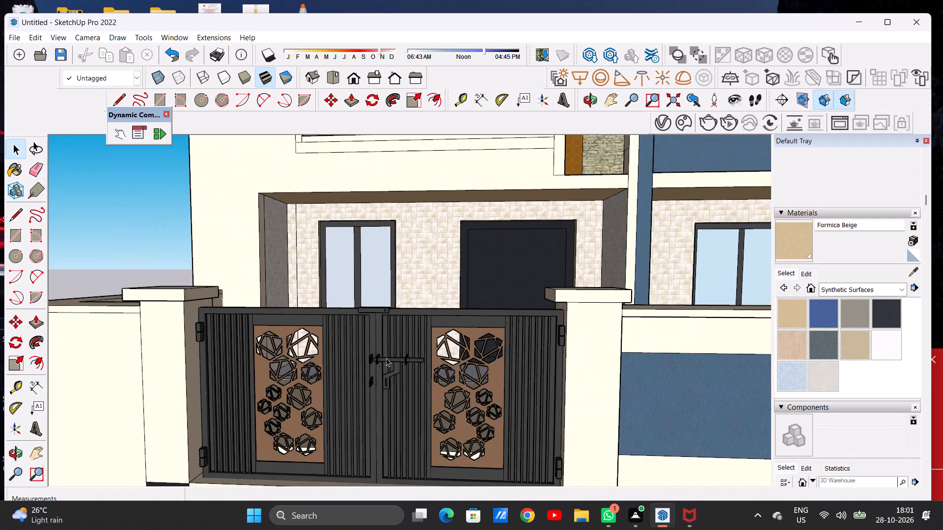
scroll(386, 358, "down", 20)
scroll(386, 358, "down", 9)
scroll(383, 295, "up", 4)
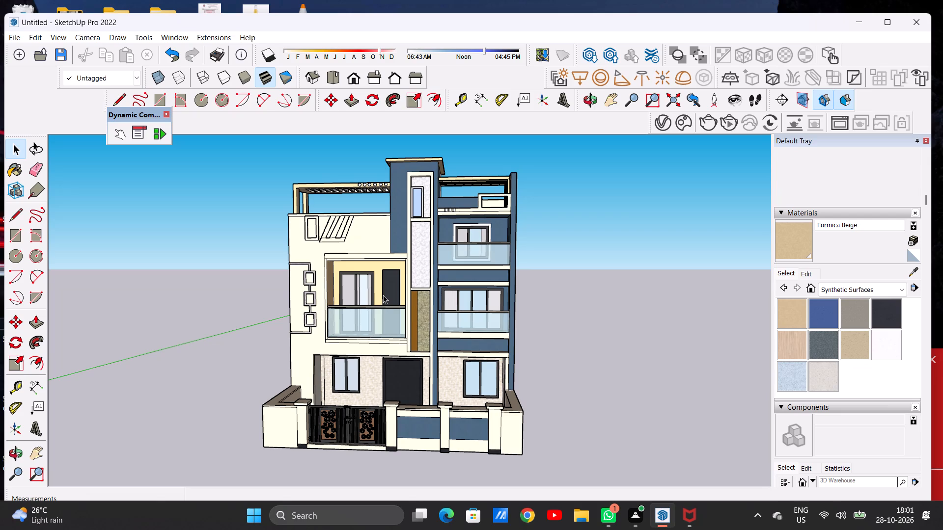
Examine the house with its fitted gate from the front, from above and at an angle showing the side wall.
scroll(350, 323, "down", 13)
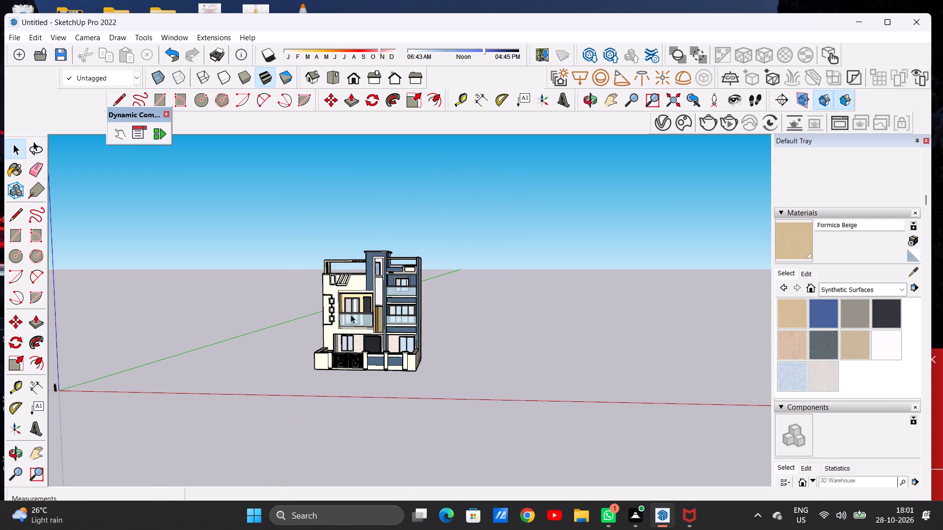
scroll(350, 345, "up", 12)
middle_click_drag(311, 341, 316, 419)
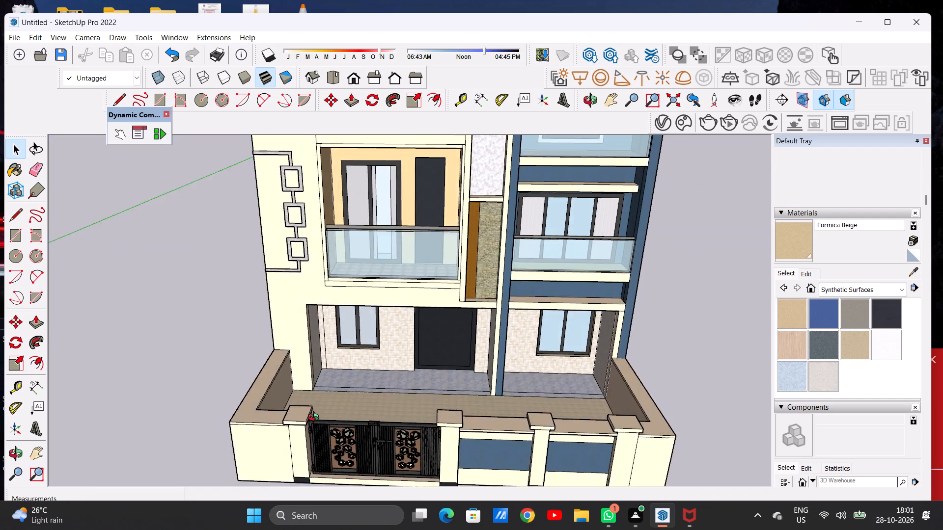
middle_click_drag(316, 419, 332, 356)
scroll(313, 391, "down", 13)
scroll(352, 337, "up", 1)
scroll(352, 337, "down", 1)
scroll(352, 337, "up", 2)
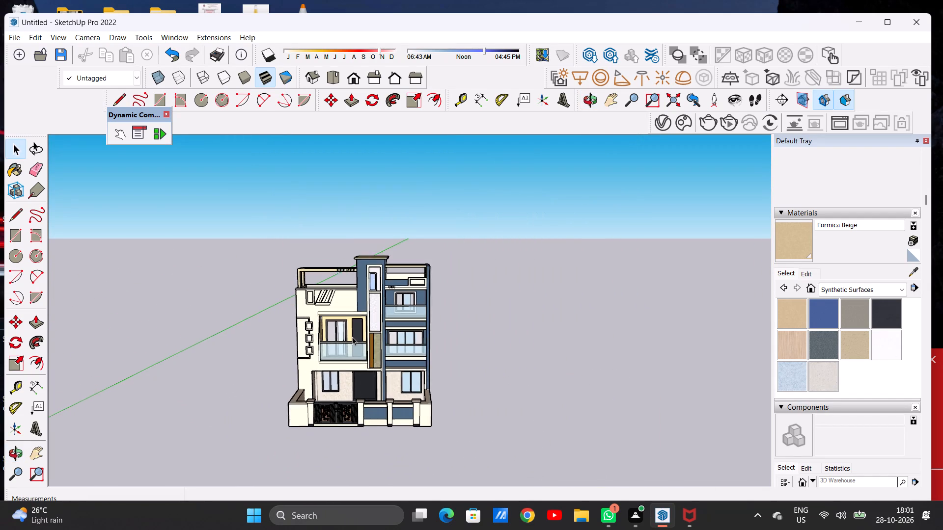
scroll(352, 337, "up", 3)
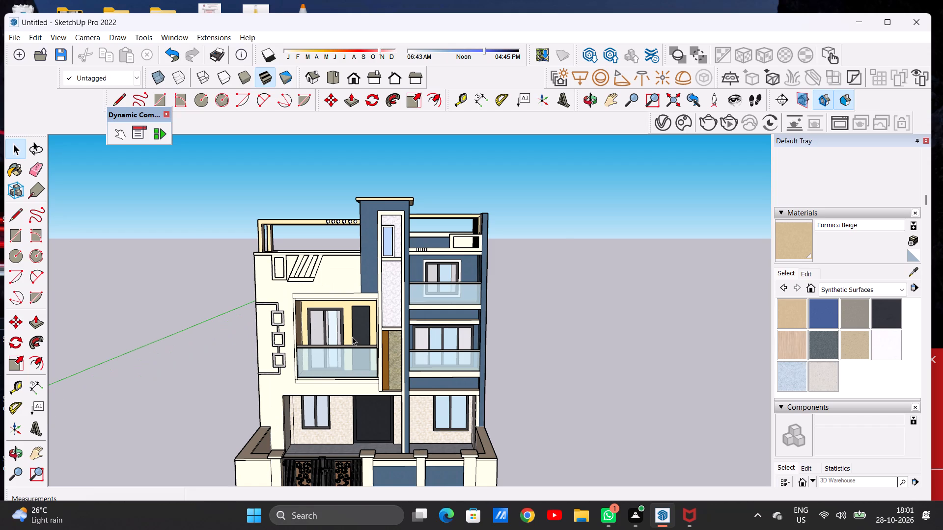
scroll(352, 337, "up", 4)
middle_click_drag(447, 344, 239, 433)
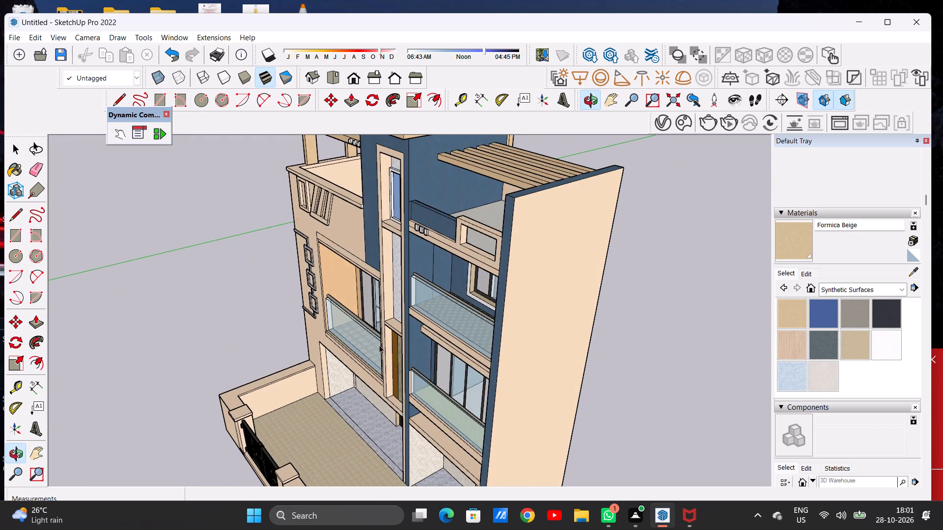
scroll(407, 329, "down", 5)
middle_click_drag(388, 336, 457, 302)
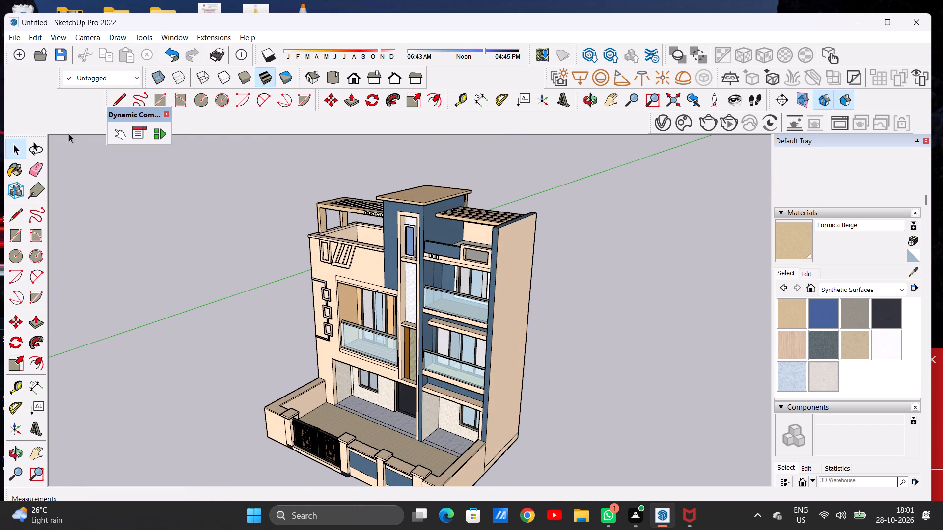
Import the chau+cay potted plant model from the Downloads folder.
left_click(11, 40)
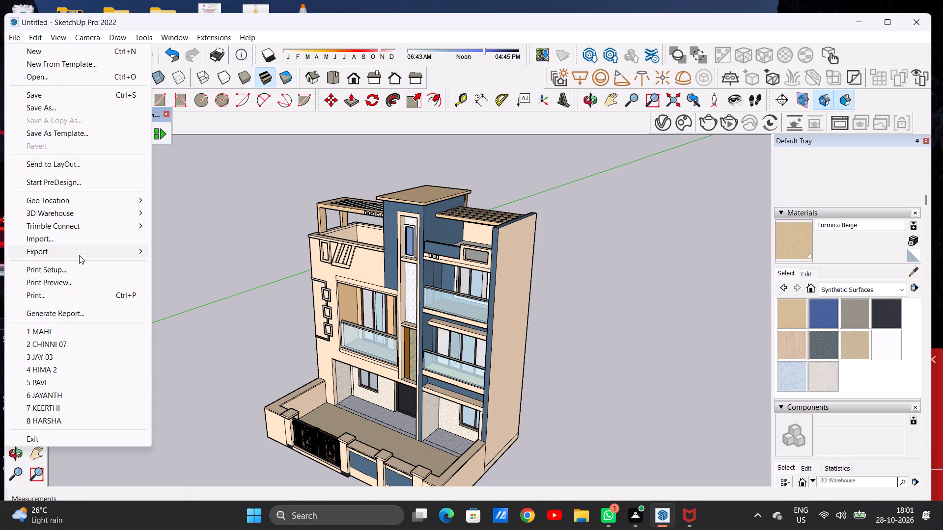
left_click(83, 238)
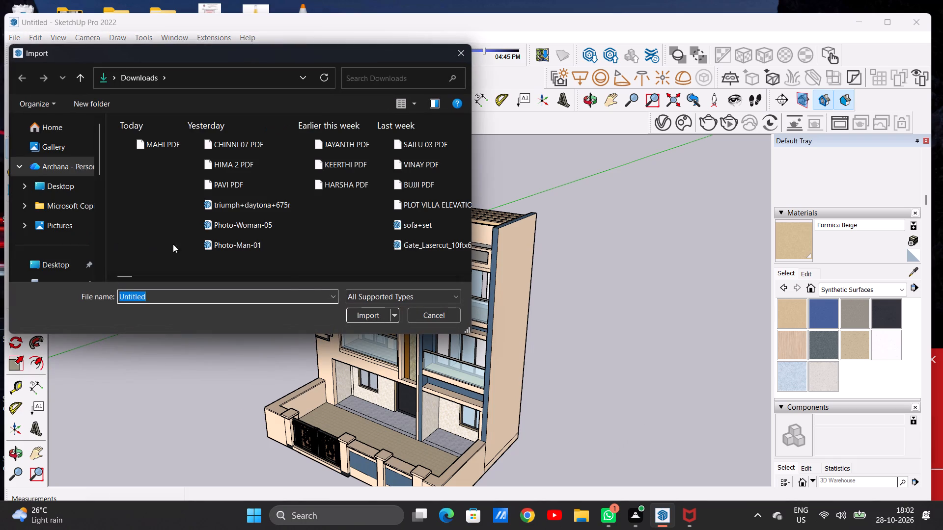
left_click(468, 275)
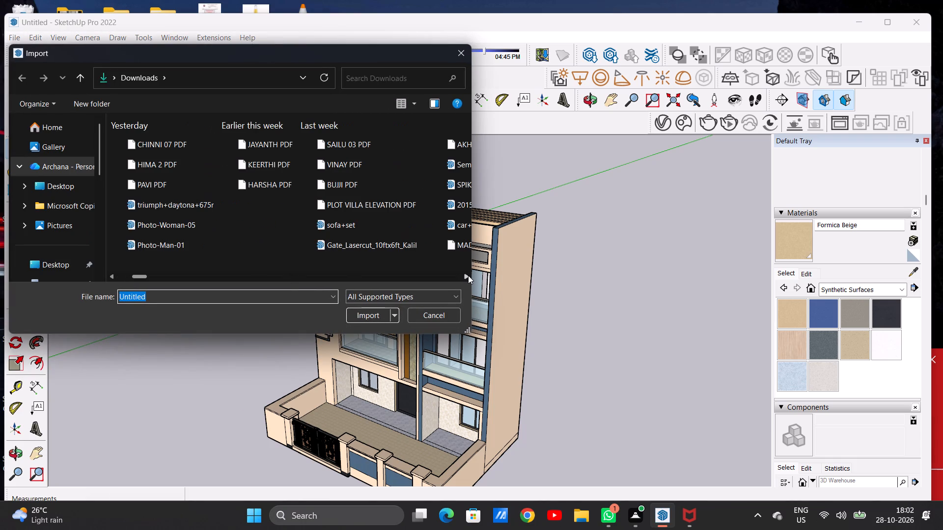
left_click(468, 275)
left_click(468, 275)
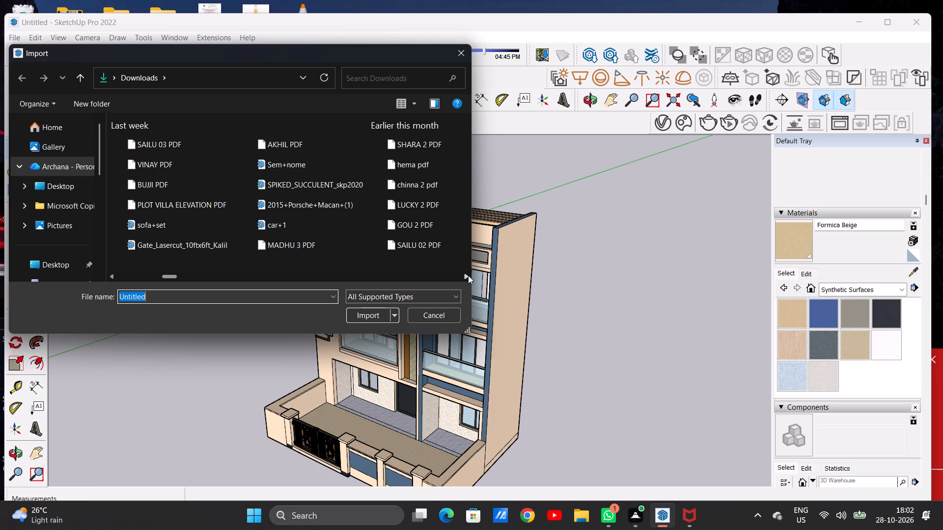
scroll(364, 262, "down", 5)
scroll(361, 265, "up", 2)
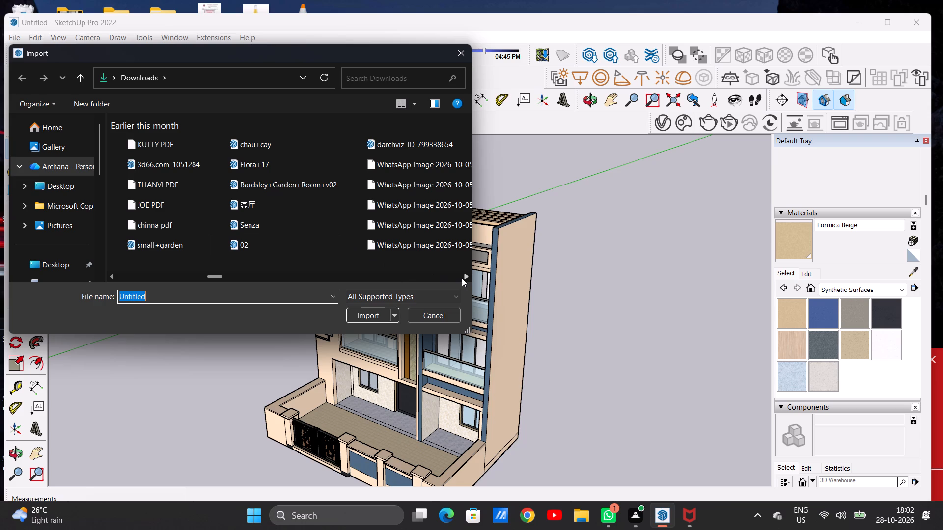
left_click(462, 278)
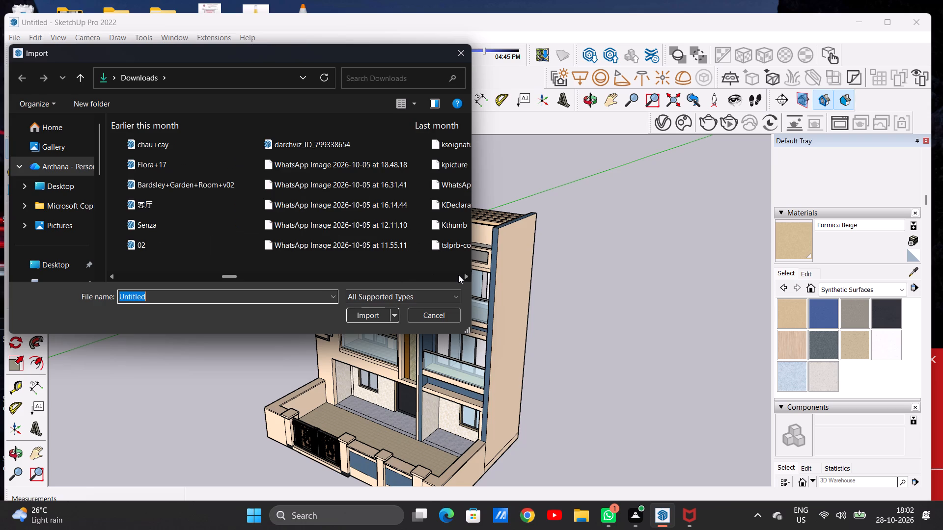
left_click(113, 277)
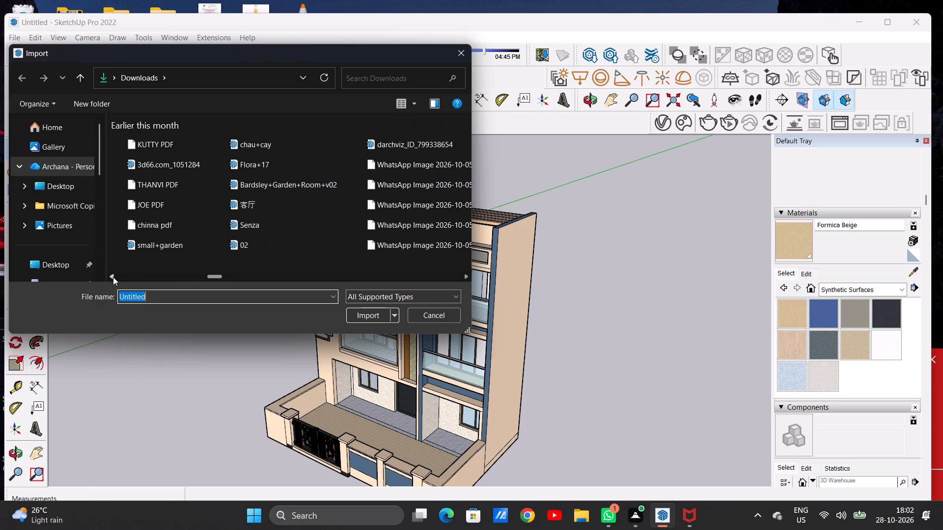
left_click(113, 277)
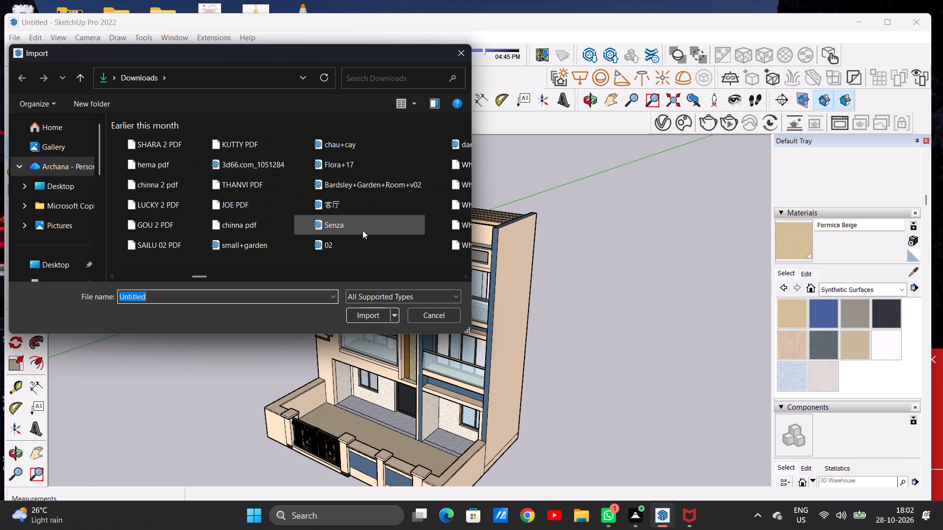
double_click(361, 147)
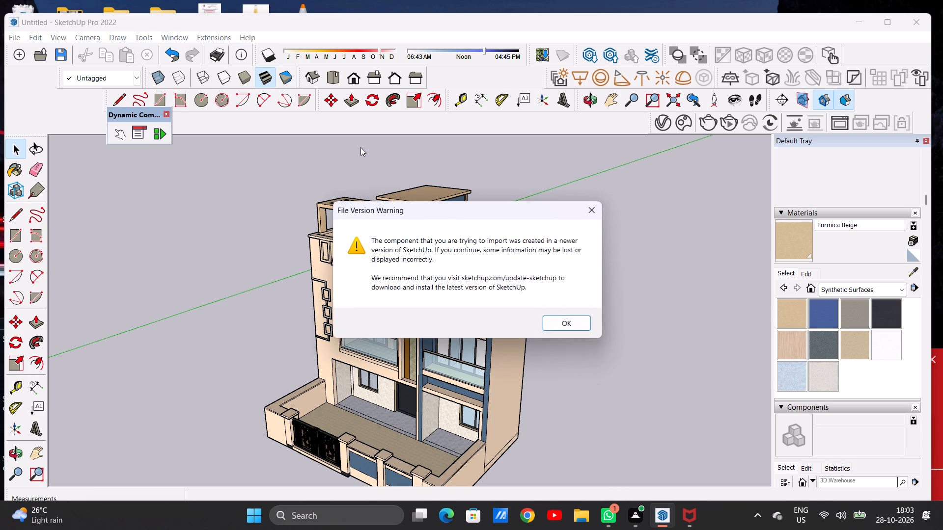
left_click(562, 323)
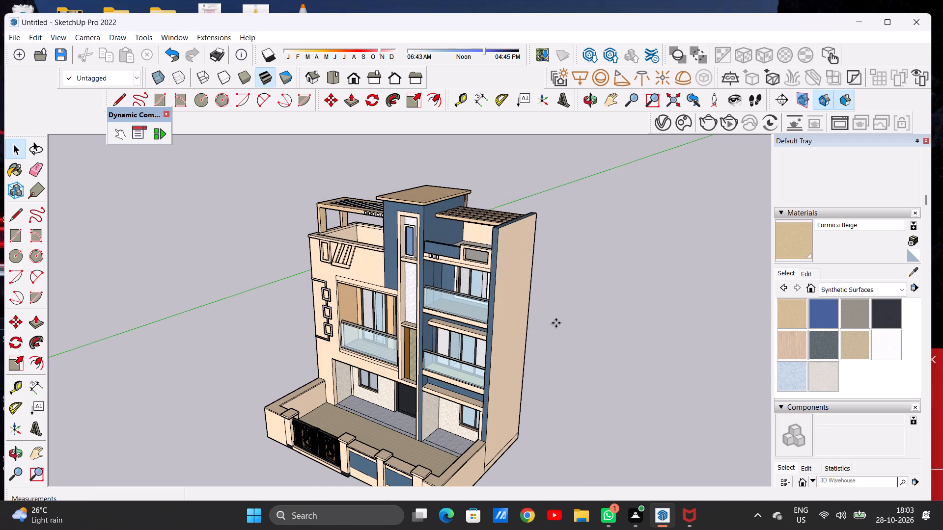
Place the imported potted plant on the tiled floor of the first-floor balcony, behind the glass railing in front of the window.
scroll(320, 360, "up", 4)
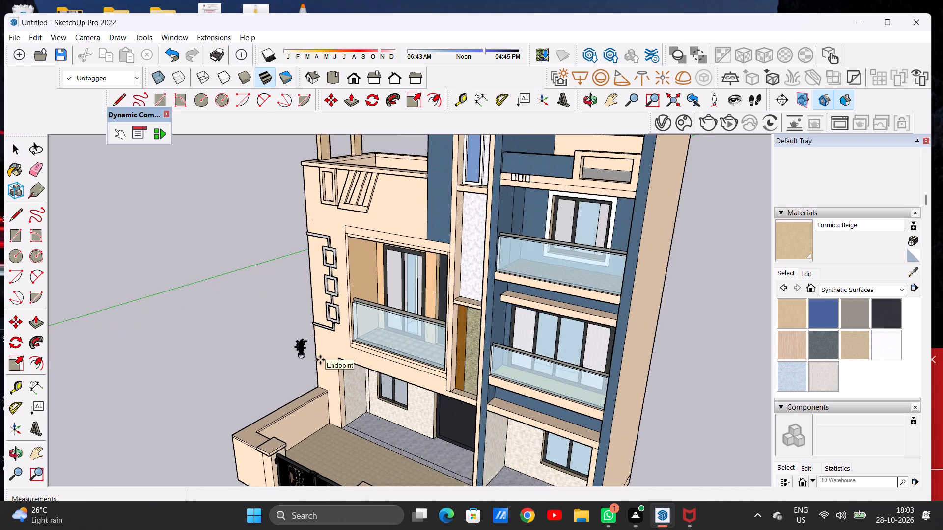
scroll(320, 360, "up", 1)
scroll(330, 354, "down", 5)
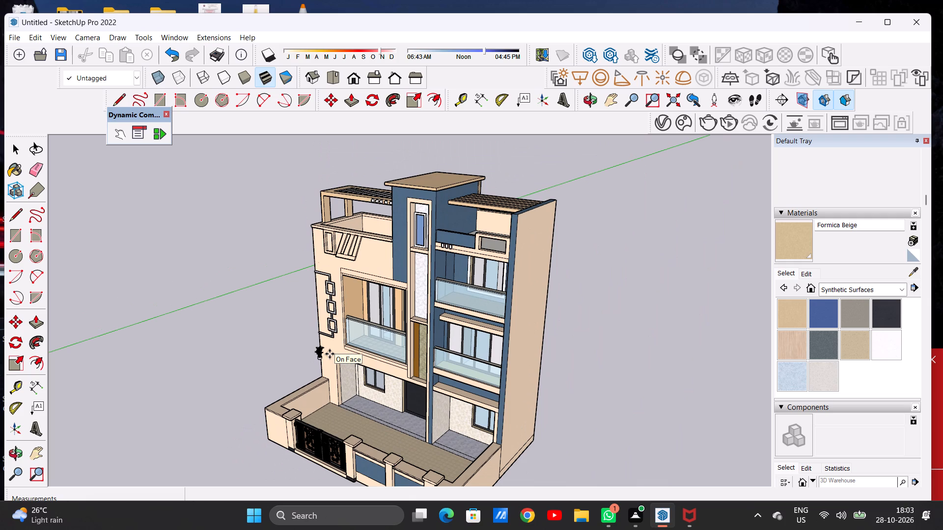
scroll(330, 354, "down", 2)
scroll(370, 325, "up", 6)
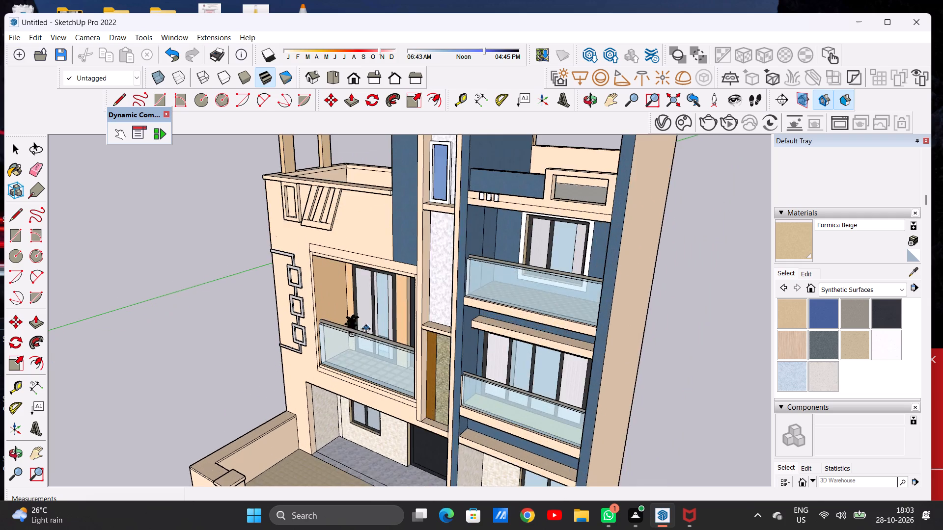
scroll(362, 332, "up", 13)
scroll(417, 301, "up", 1)
middle_click_drag(417, 302, 414, 311)
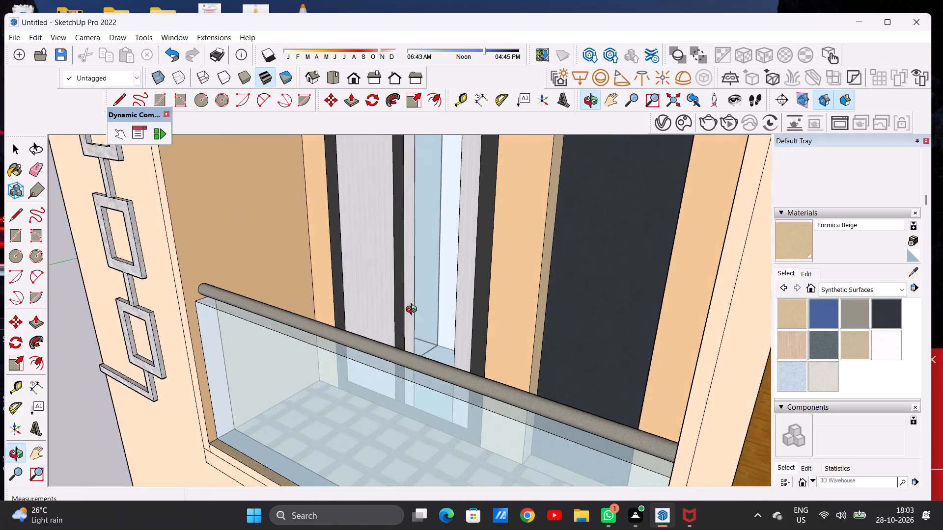
middle_click_drag(414, 311, 368, 357)
scroll(425, 366, "up", 1)
scroll(425, 366, "down", 1)
scroll(425, 366, "up", 1)
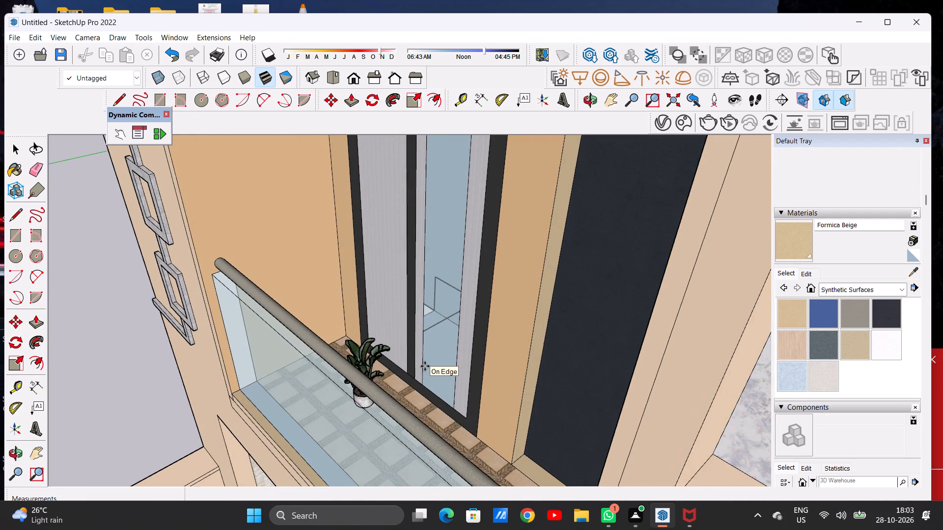
scroll(425, 366, "up", 3)
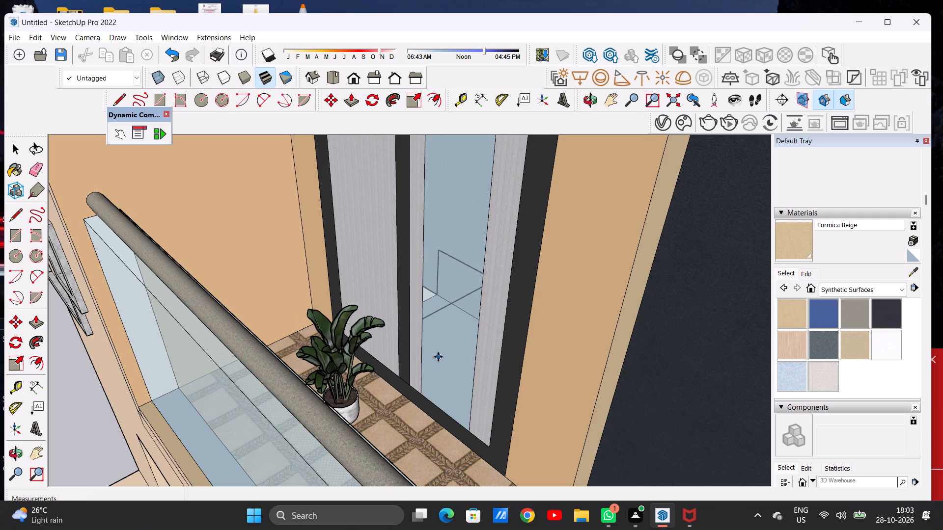
left_click(438, 357)
key("space")
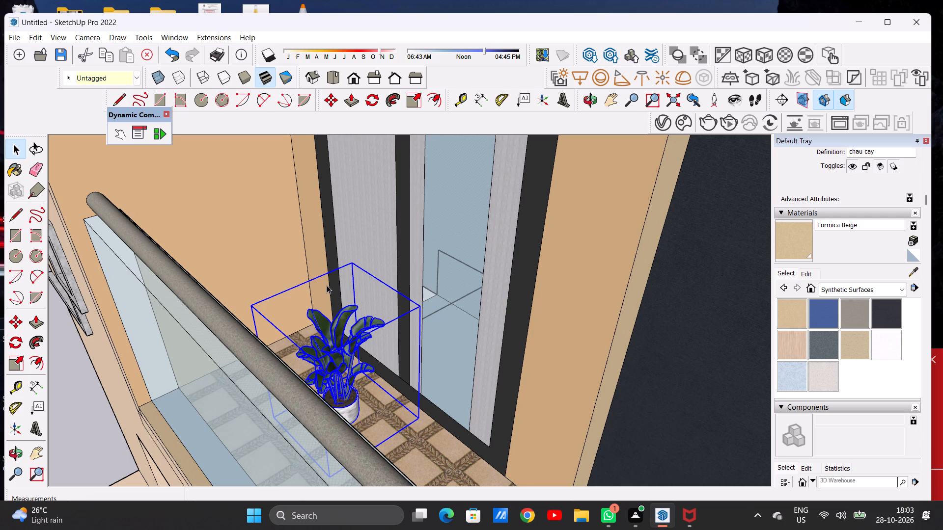
Move the potted plant by its lower bounding-box corner about 6' 8 1/4" within the first-floor balcony.
scroll(292, 287, "down", 5)
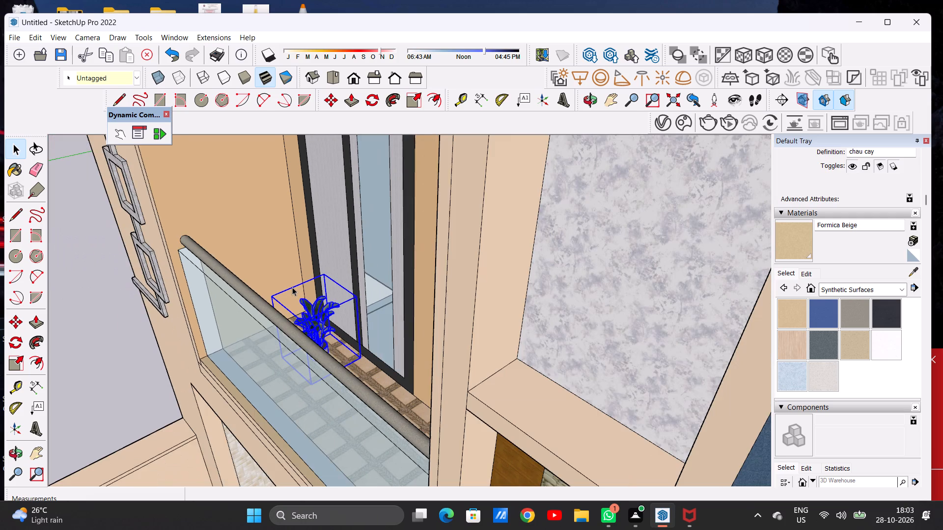
scroll(320, 312, "up", 5)
middle_click_drag(360, 352, 353, 345)
scroll(396, 359, "up", 7)
middle_click_drag(360, 391, 342, 378)
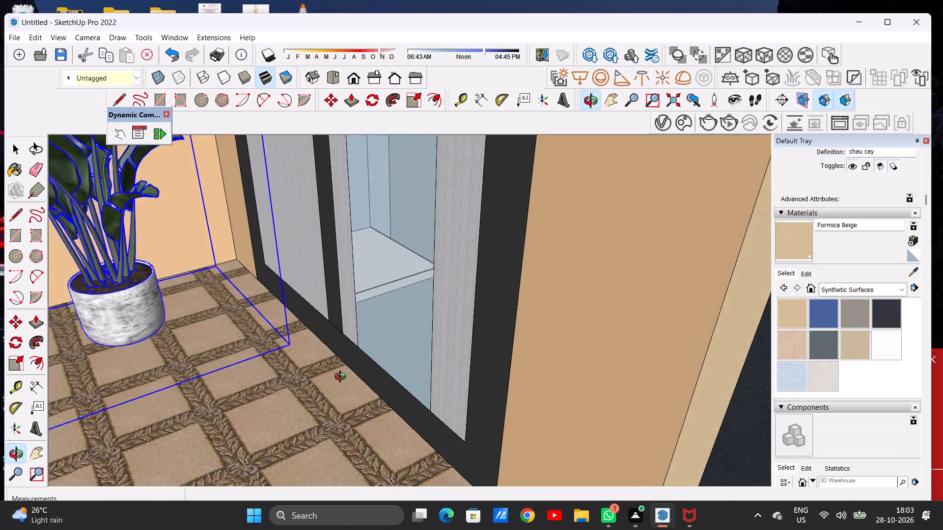
middle_click_drag(342, 378, 350, 385)
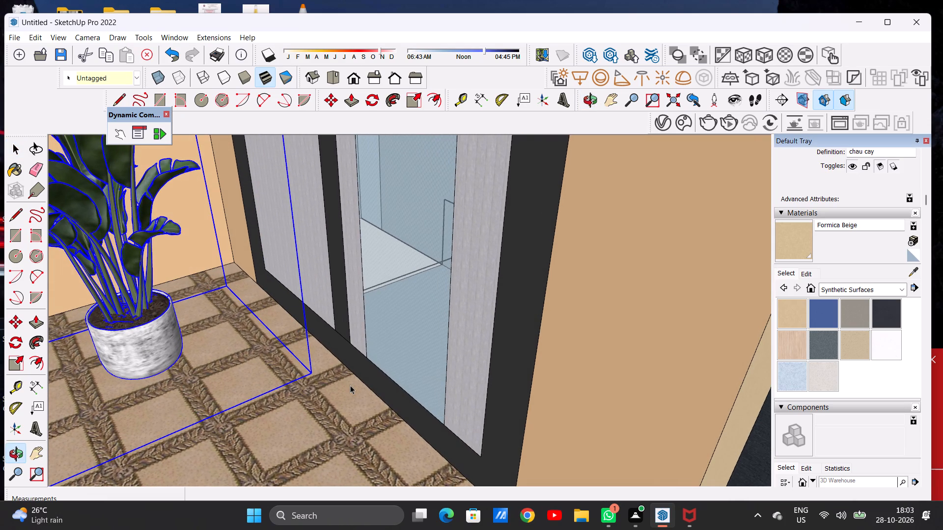
key("m")
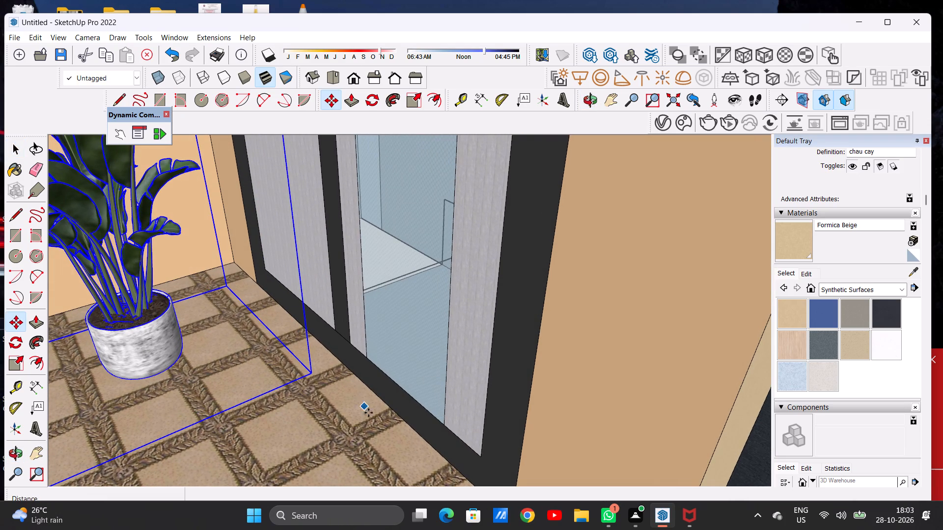
left_click(309, 376)
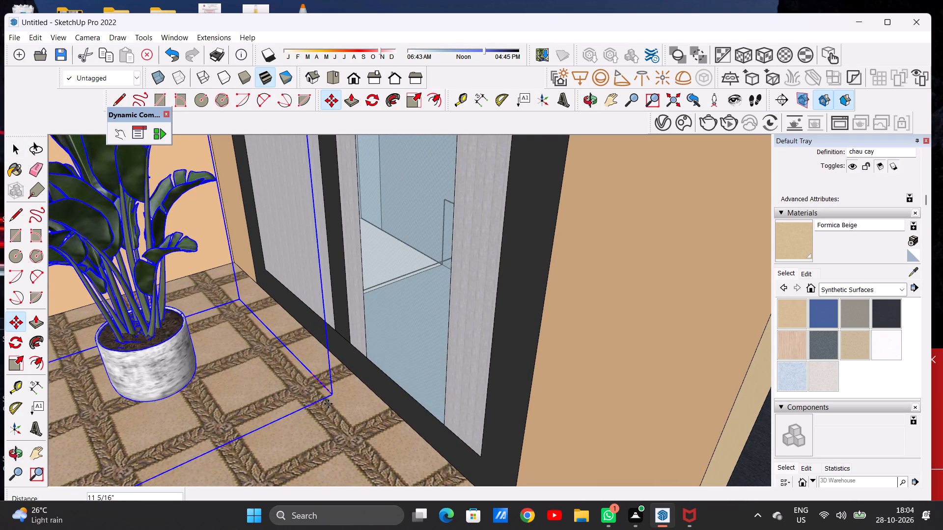
left_click(333, 411)
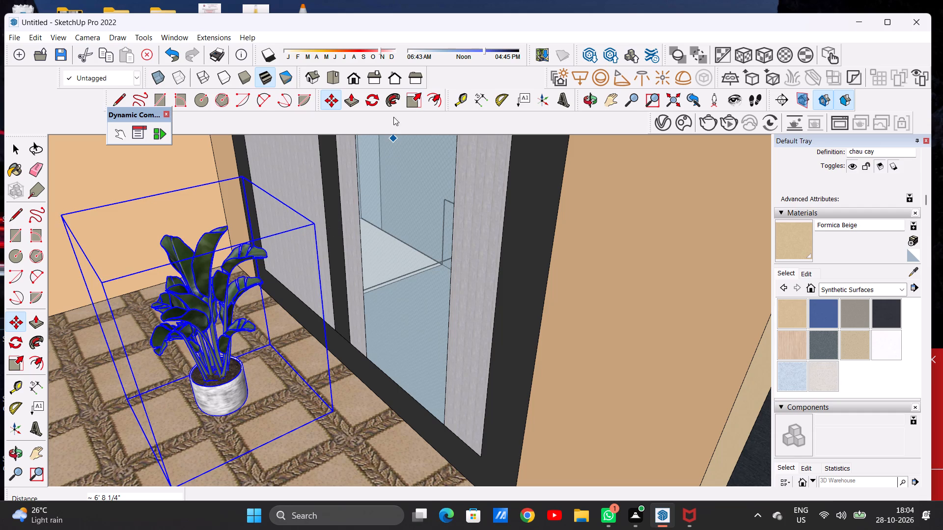
Scale the potted plant on the first-floor balcony vertically by a factor of about 2.32.
left_click(416, 104)
scroll(306, 288, "down", 7)
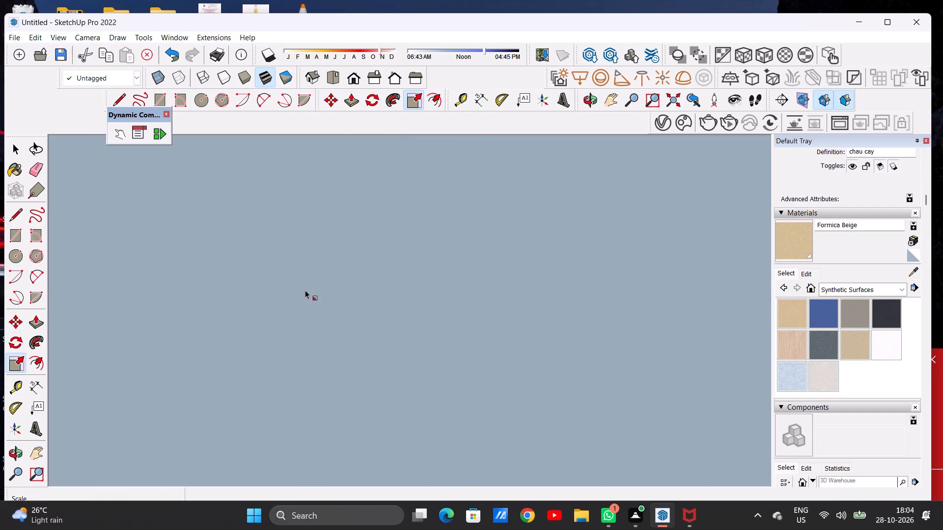
left_click(333, 76)
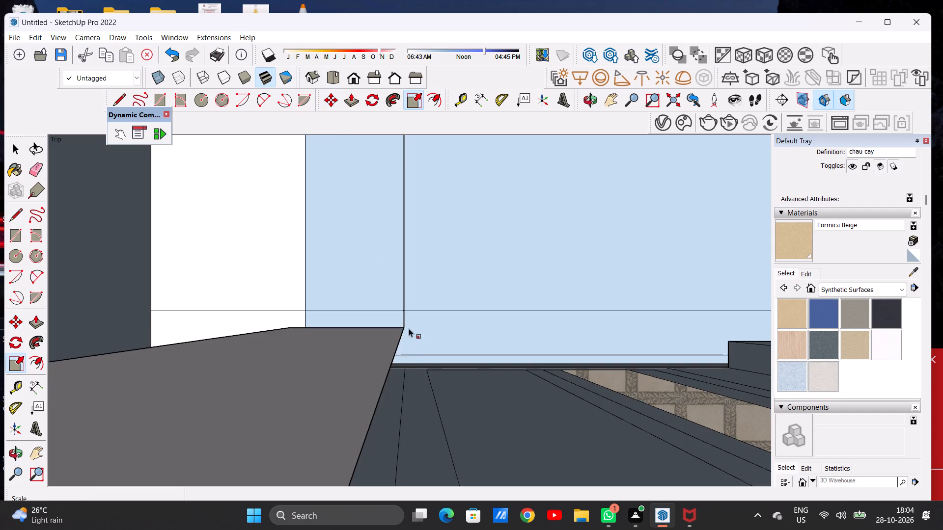
scroll(410, 353, "down", 8)
scroll(390, 358, "down", 20)
scroll(390, 358, "down", 20)
scroll(390, 358, "down", 2)
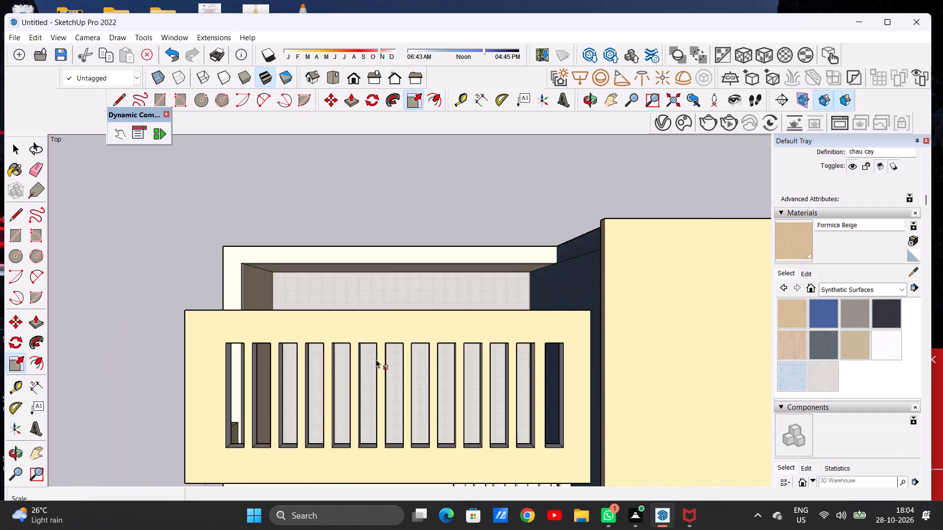
scroll(376, 359, "down", 18)
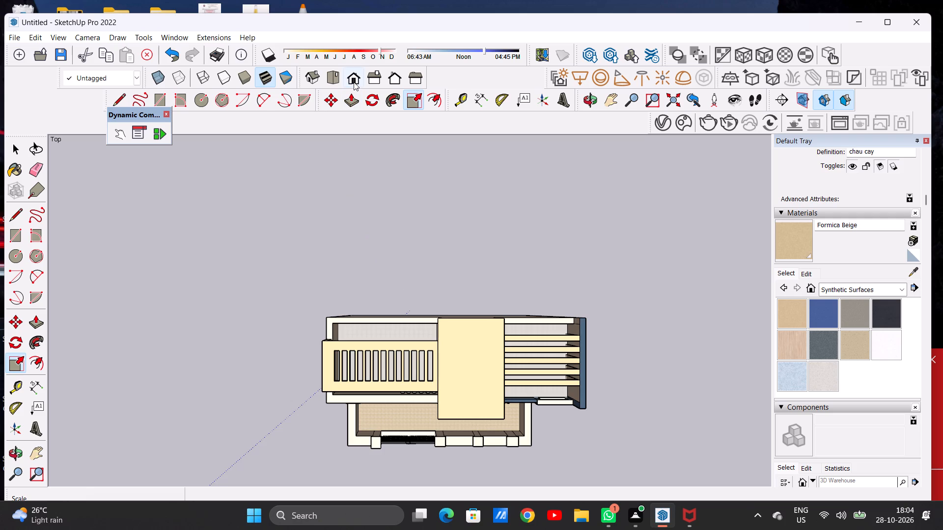
left_click(354, 82)
scroll(359, 344, "down", 4)
middle_click_drag(369, 365, 326, 424)
scroll(370, 330, "up", 20)
scroll(370, 330, "up", 2)
middle_click_drag(381, 346, 284, 368)
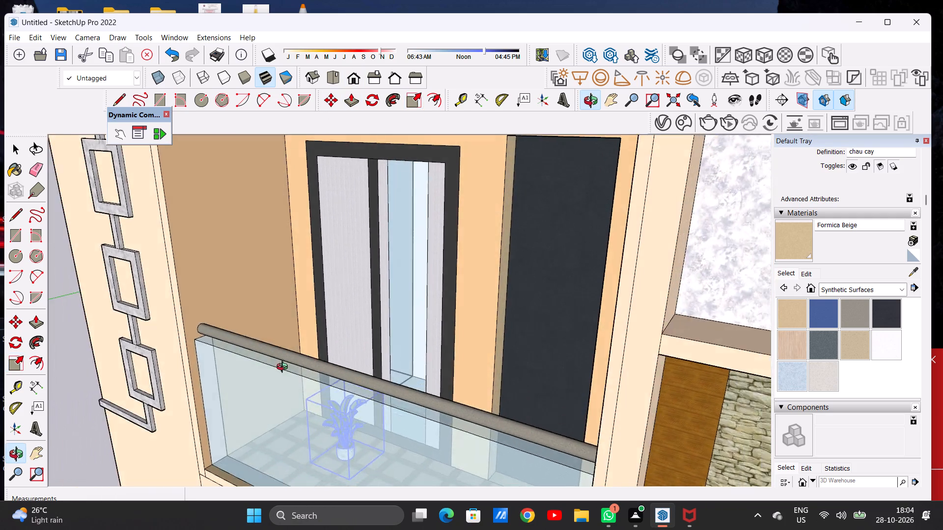
middle_click_drag(284, 368, 234, 402)
scroll(371, 357, "up", 7)
left_click(339, 396)
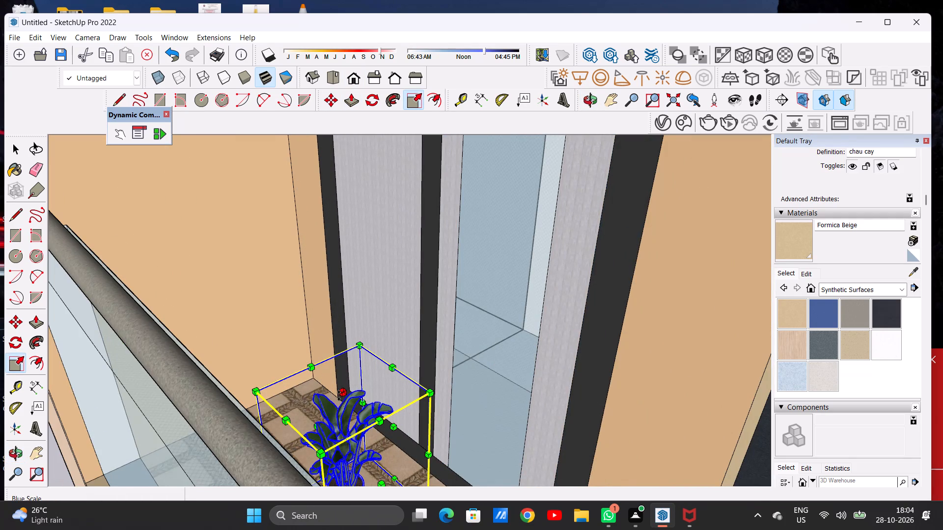
scroll(346, 353, "down", 11)
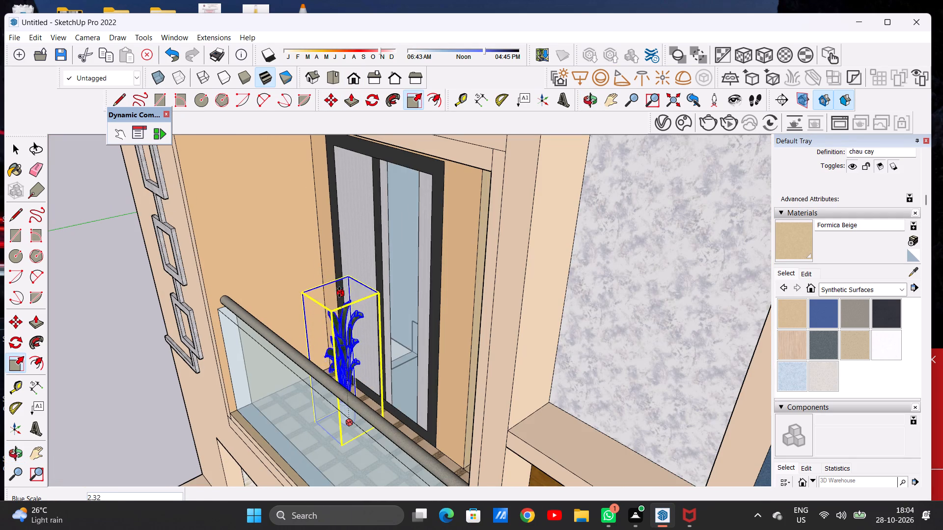
left_click(340, 291)
Scale the potted plant along the red axis to widen it on the balcony.
left_click(361, 369)
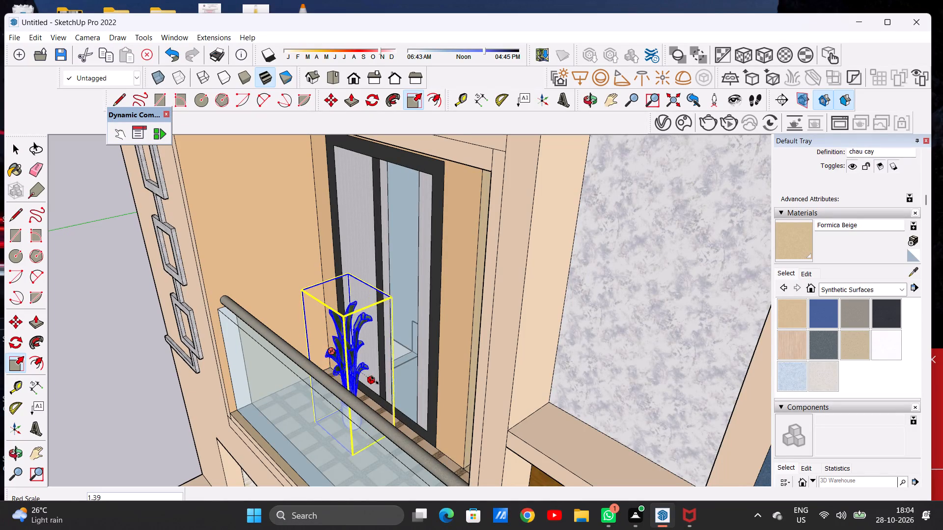
left_click(391, 392)
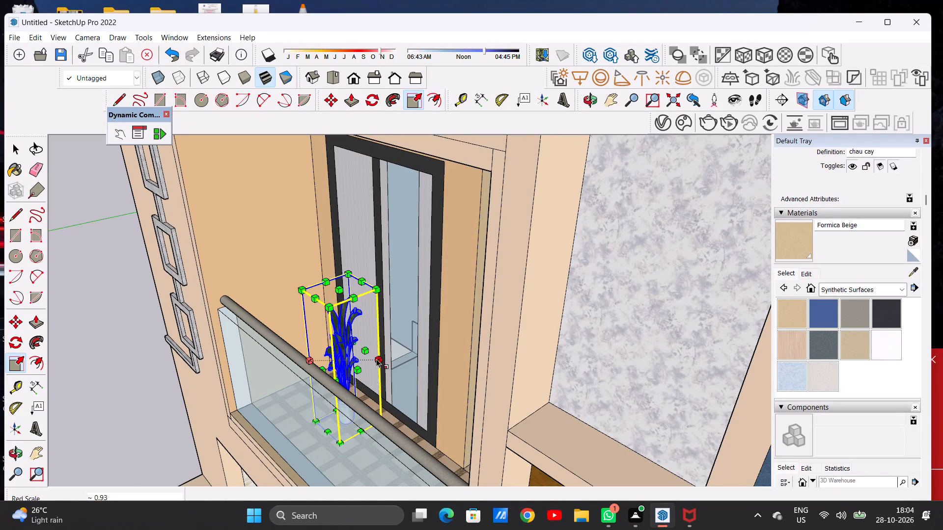
middle_click_drag(376, 359, 370, 393)
scroll(370, 393, "up", 6)
left_click(340, 357)
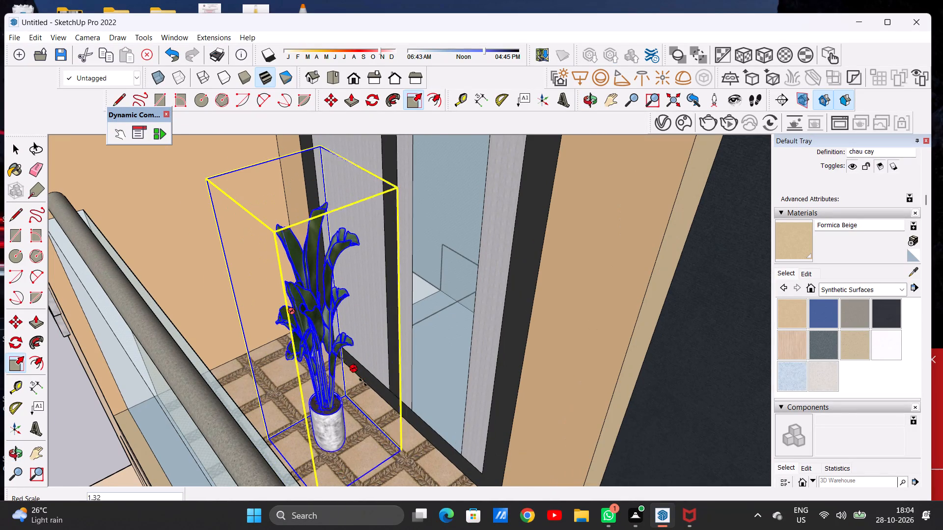
left_click(389, 409)
Scale the potted plant vertically by a further factor of about 1.19.
scroll(376, 361, "down", 3)
scroll(376, 361, "up", 1)
scroll(376, 361, "down", 3)
scroll(376, 359, "up", 1)
scroll(376, 359, "down", 2)
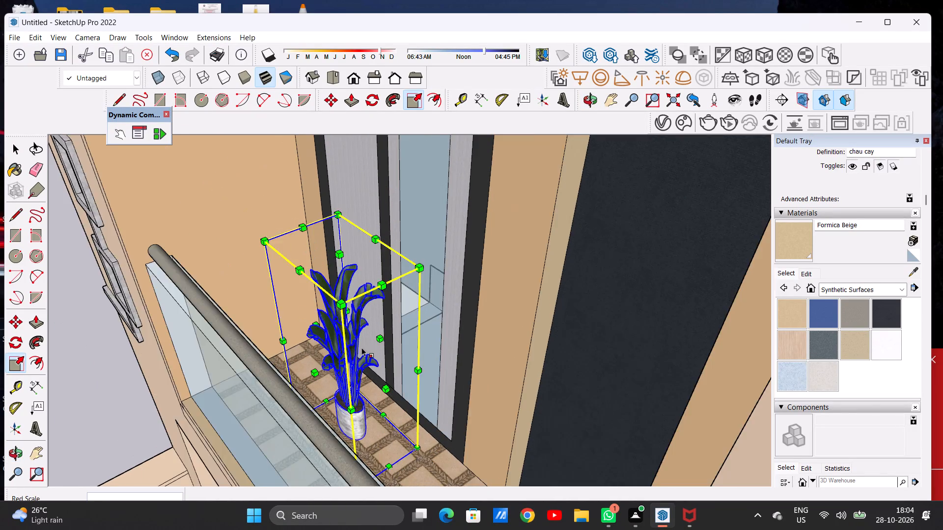
scroll(361, 347, "down", 2)
scroll(361, 347, "up", 1)
scroll(361, 347, "down", 3)
middle_click_drag(320, 341, 470, 275)
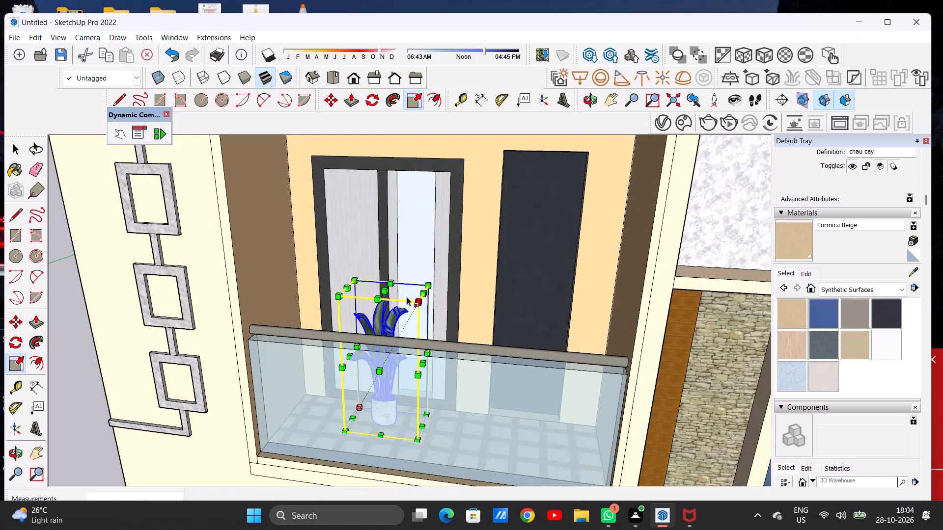
left_click(388, 289)
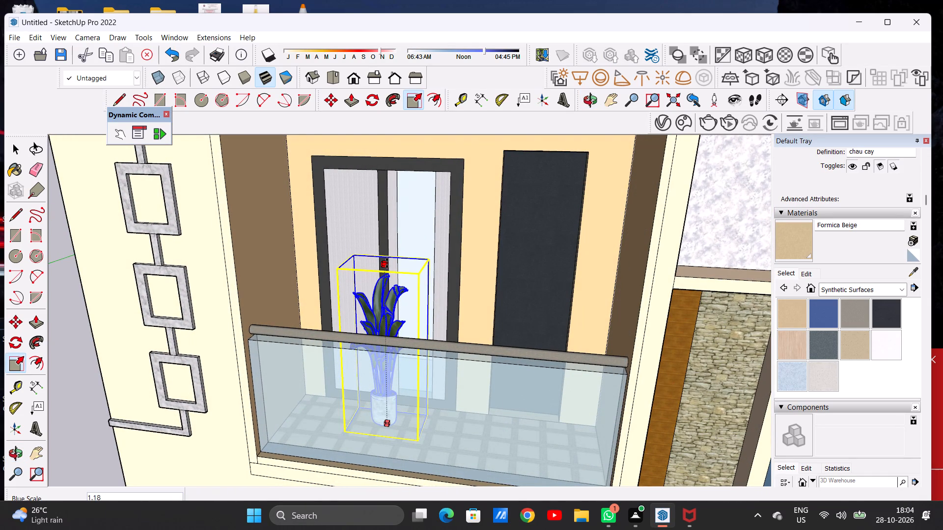
left_click(387, 263)
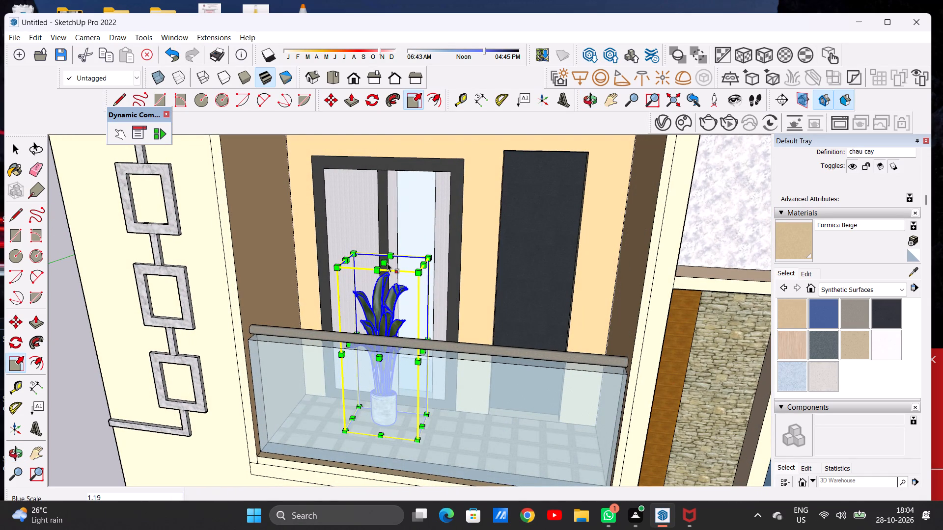
scroll(385, 264, "down", 5)
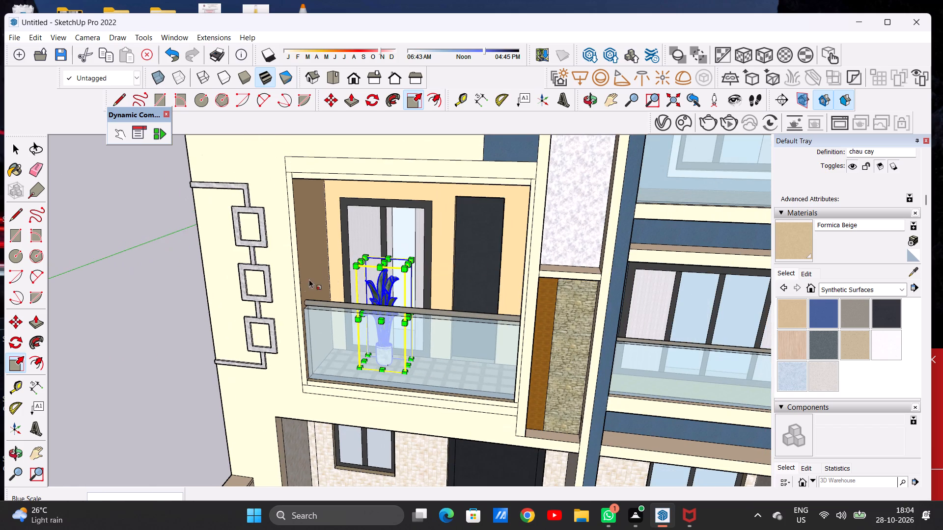
key("space")
Move the potted plant by its lower bounding-box corner about 8' 2 5/16" along the balcony floor, toward the side wall beside the window.
scroll(388, 335, "down", 3)
middle_click_drag(379, 328, 293, 367)
scroll(435, 291, "up", 11)
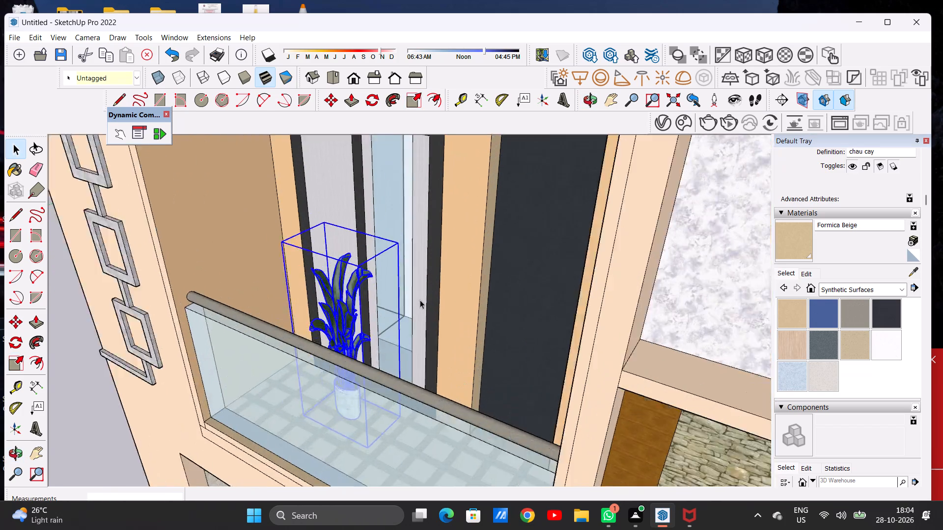
scroll(420, 300, "up", 3)
middle_click_drag(390, 338, 398, 381)
scroll(417, 328, "down", 7)
middle_click_drag(353, 334, 371, 353)
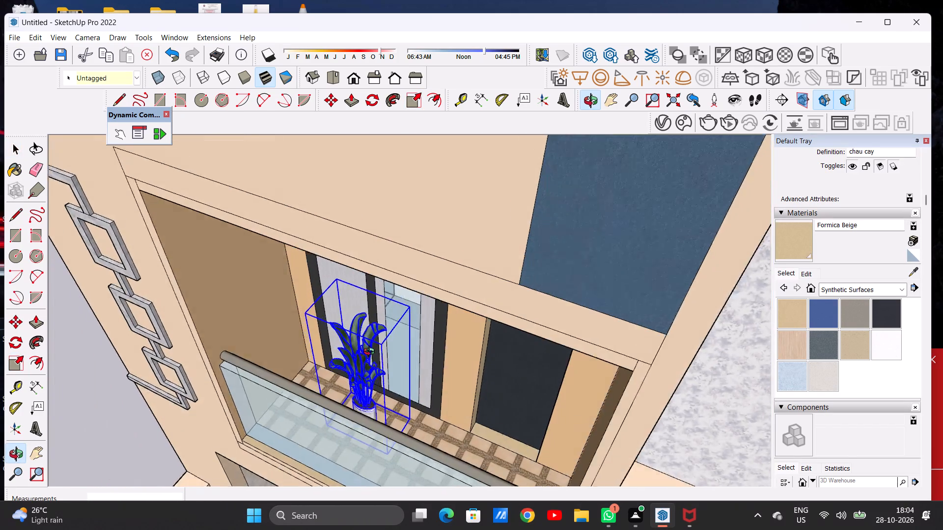
middle_click_drag(371, 353, 464, 363)
scroll(409, 319, "down", 5)
scroll(451, 350, "up", 7)
middle_click_drag(433, 419, 354, 411)
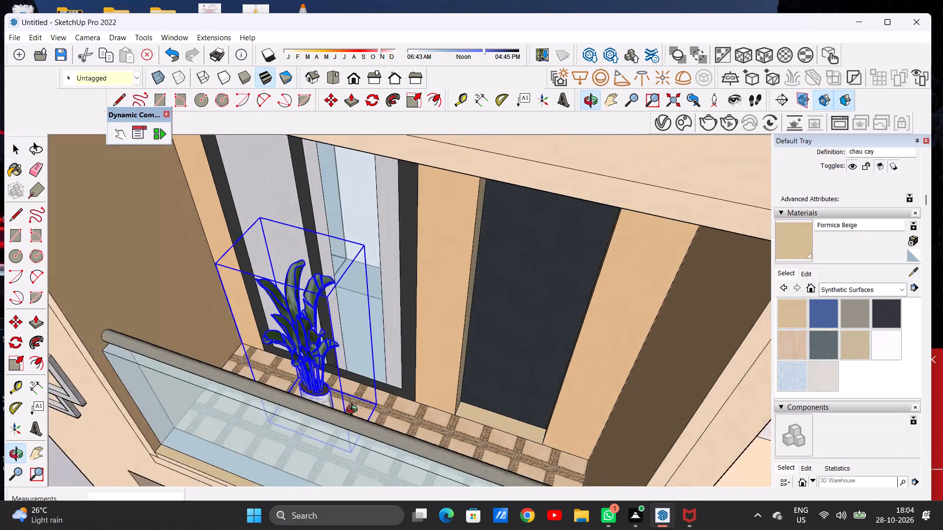
middle_click_drag(354, 411, 330, 426)
scroll(377, 408, "up", 8)
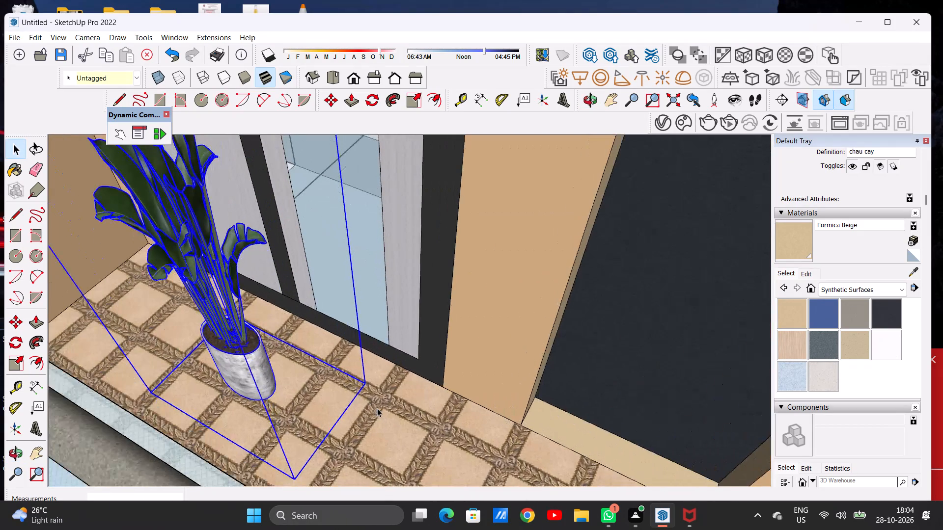
key("m")
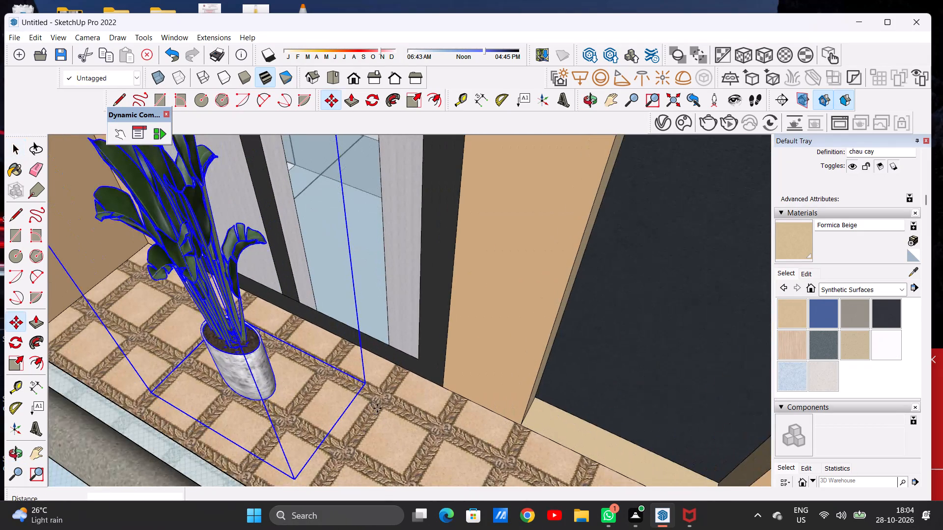
left_click(366, 383)
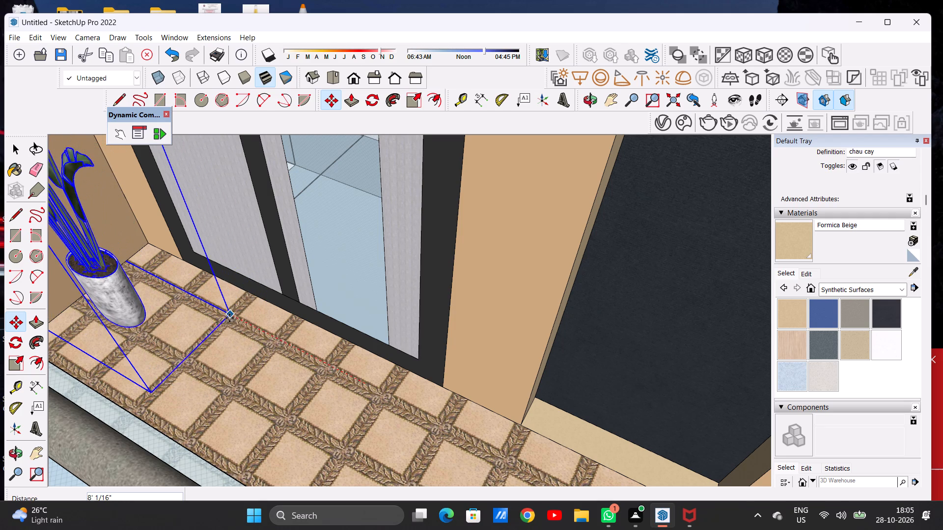
left_click(226, 316)
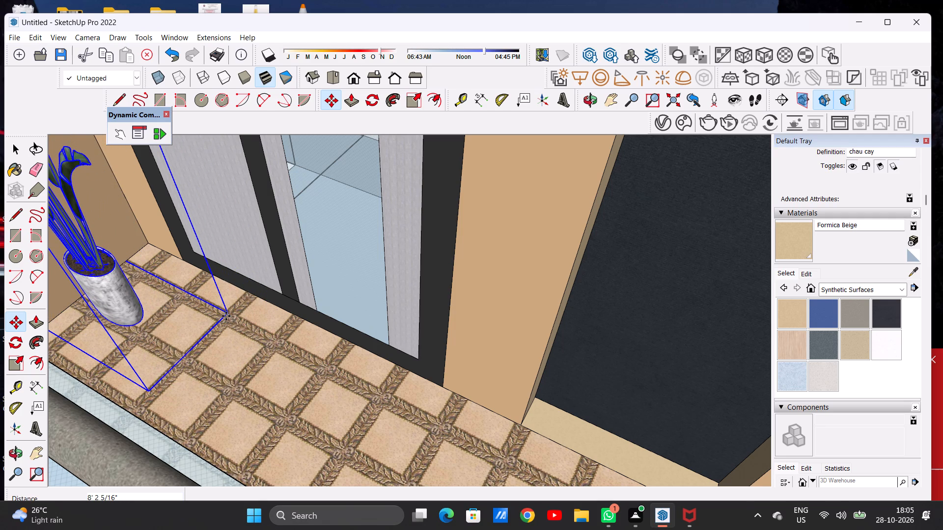
key("space")
Deselect the potted plant and examine its size and position on the balcony from the front, from above and at an angle.
scroll(238, 315, "down", 14)
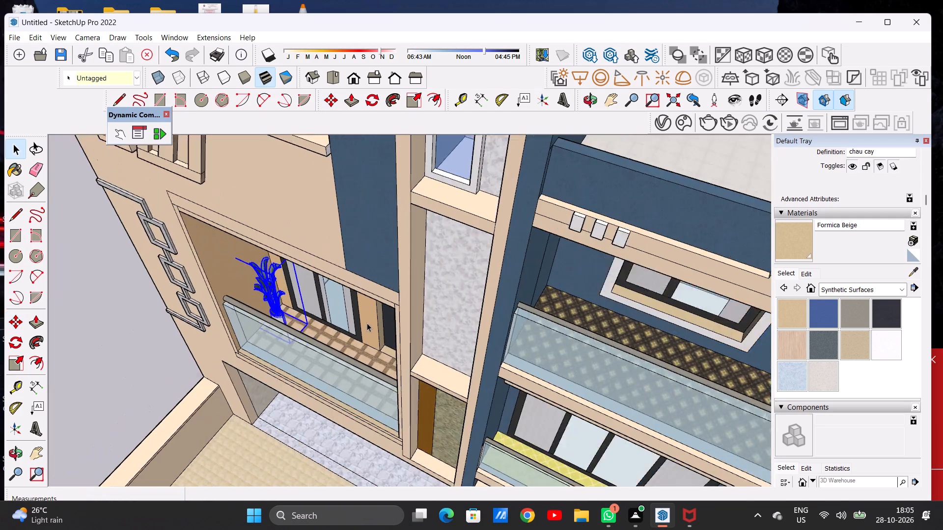
scroll(367, 323, "down", 2)
middle_click_drag(279, 333, 376, 266)
scroll(355, 301, "down", 7)
middle_click_drag(324, 330, 325, 304)
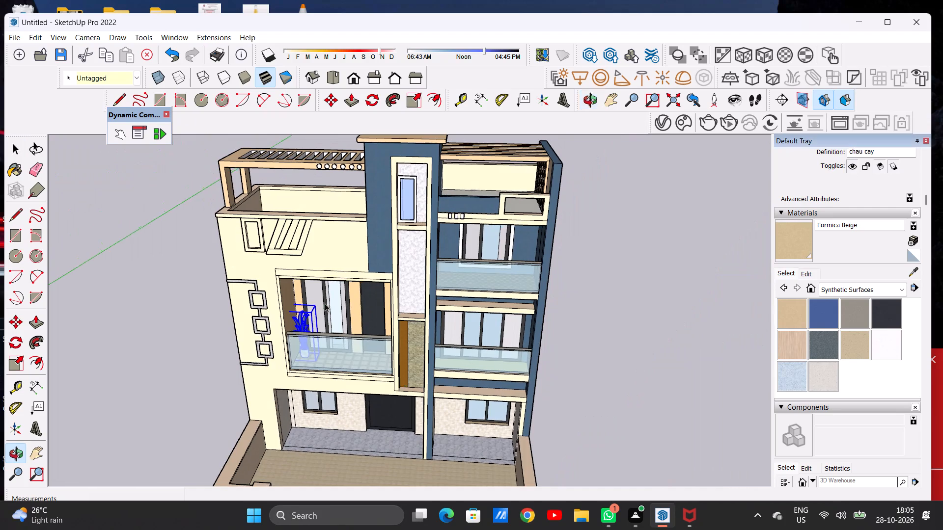
left_click(187, 373)
scroll(306, 354, "up", 7)
middle_click_drag(326, 348, 335, 306)
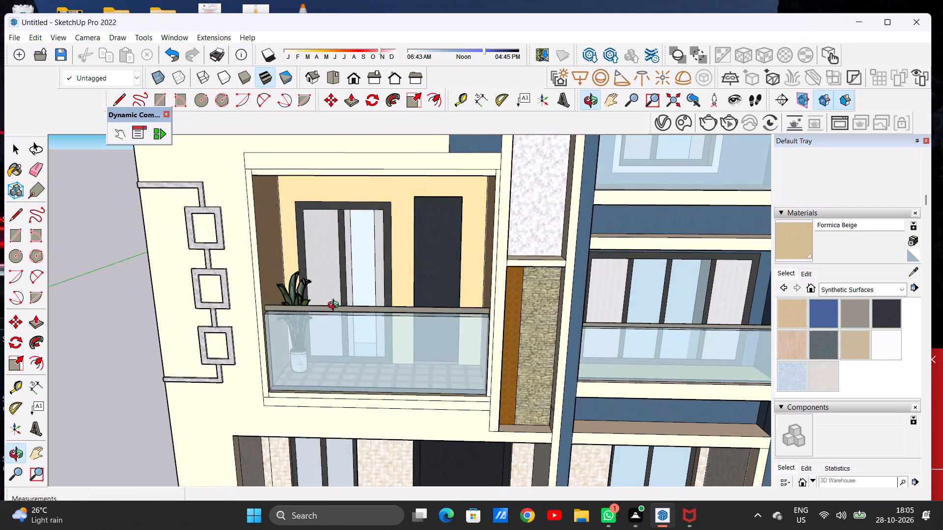
middle_click_drag(335, 306, 322, 294)
scroll(316, 301, "up", 1)
scroll(282, 333, "down", 4)
scroll(280, 338, "up", 1)
scroll(278, 340, "down", 6)
scroll(339, 327, "down", 4)
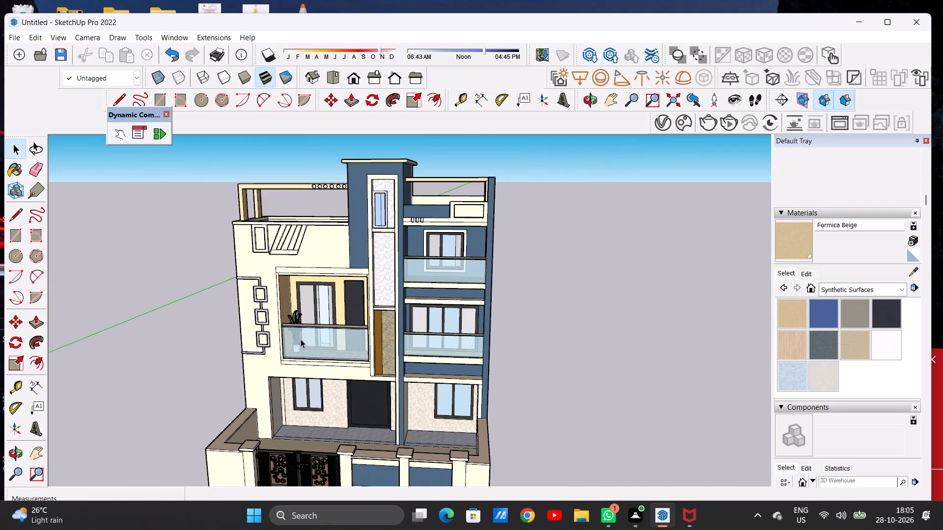
scroll(301, 339, "up", 5)
scroll(301, 339, "down", 1)
scroll(301, 339, "up", 4)
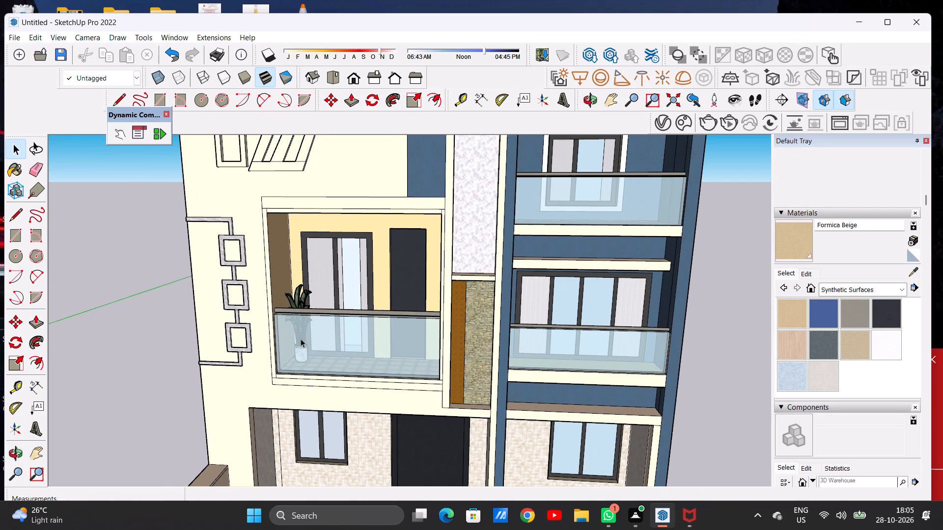
scroll(300, 338, "down", 6)
middle_click_drag(330, 323, 263, 336)
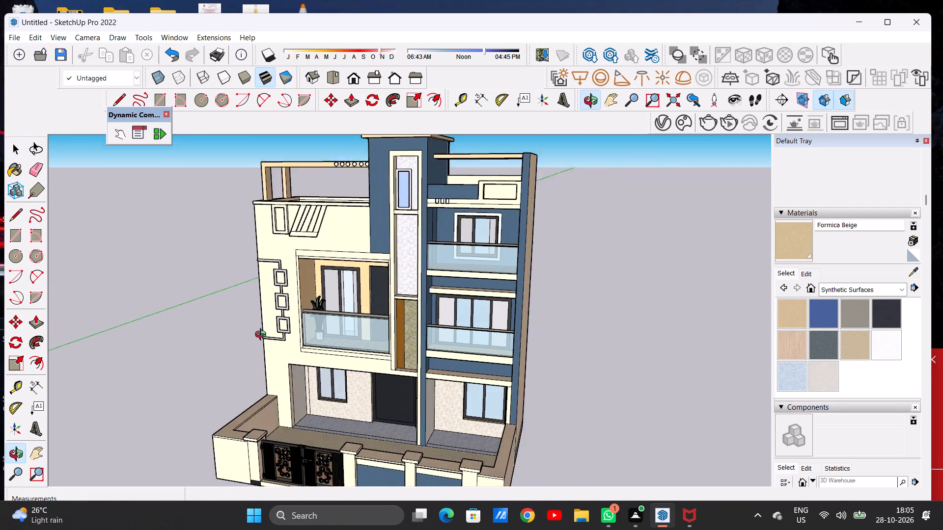
middle_click_drag(263, 336, 279, 408)
scroll(314, 305, "up", 5)
scroll(321, 293, "down", 1)
scroll(321, 293, "up", 6)
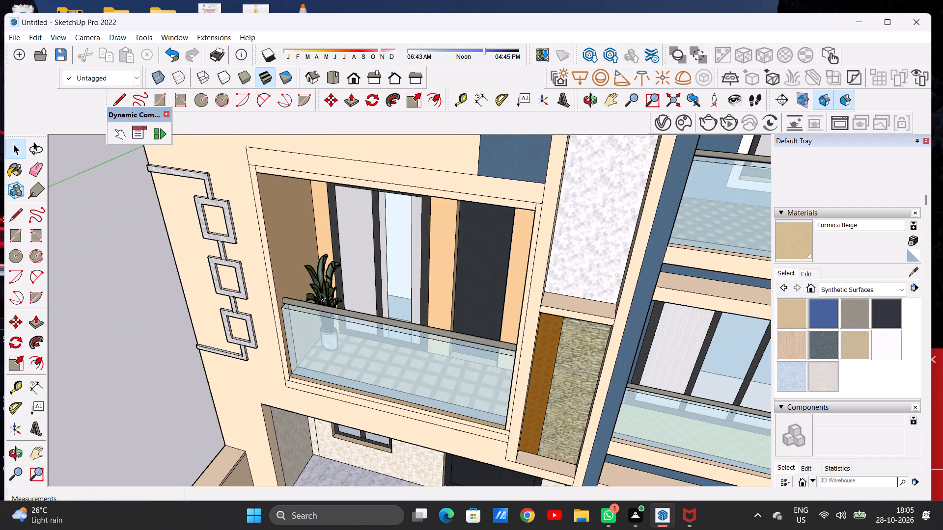
Copy the potted plant about 28' along the red axis to the opposite end of the first-floor balcony, beside the dark door.
left_click(321, 293)
key("m")
middle_click_drag(345, 300, 422, 382)
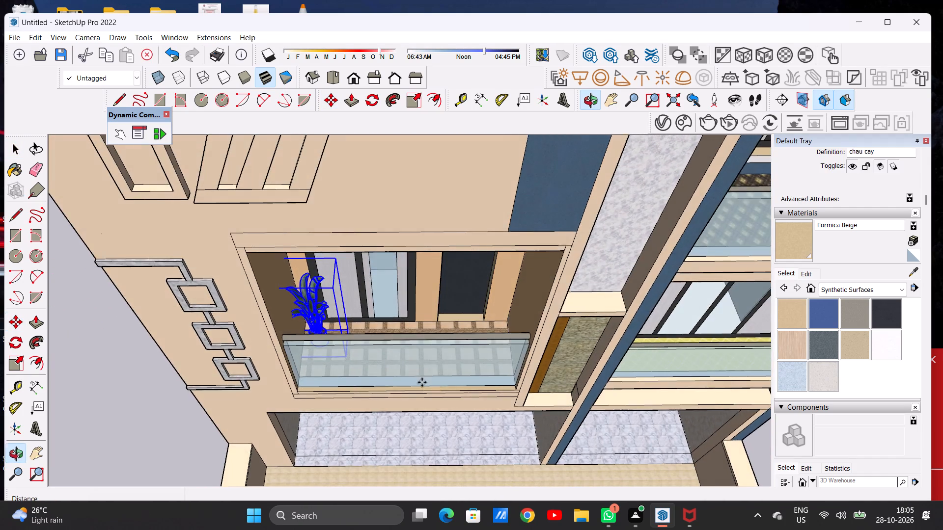
middle_click_drag(422, 382, 421, 382)
scroll(368, 340, "up", 7)
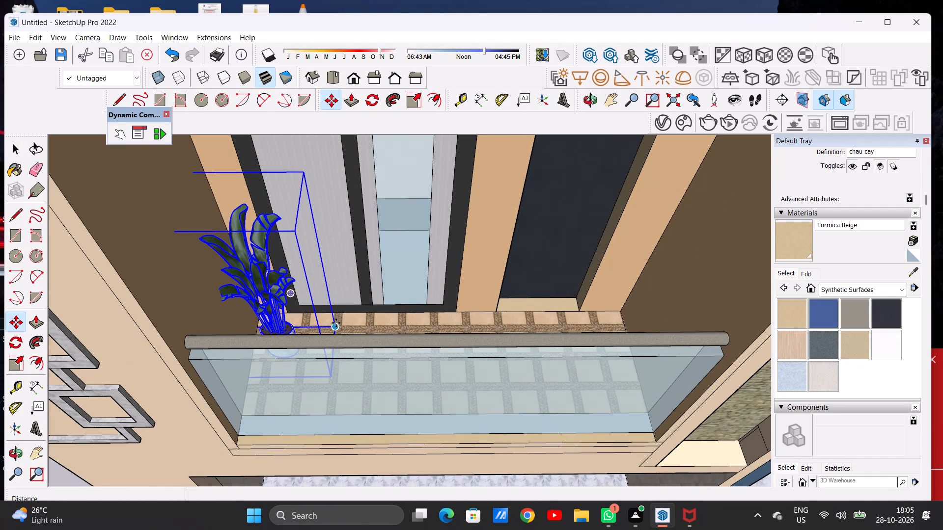
left_click(336, 323)
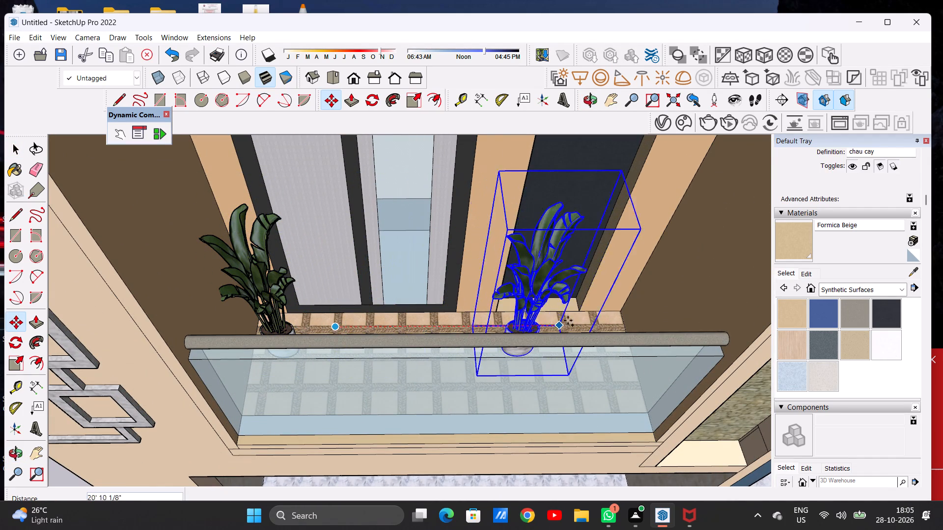
left_click(638, 321)
key("space")
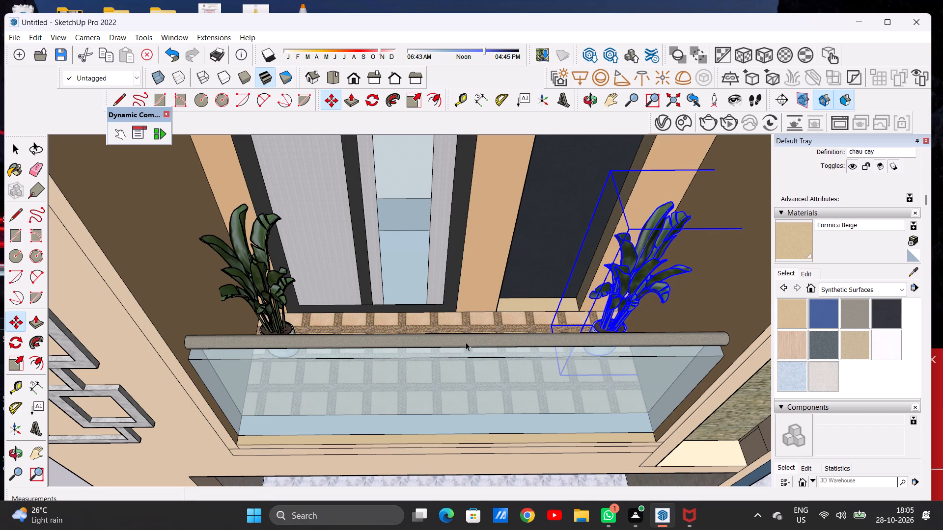
scroll(464, 340, "down", 16)
left_click(247, 389)
scroll(582, 315, "up", 6)
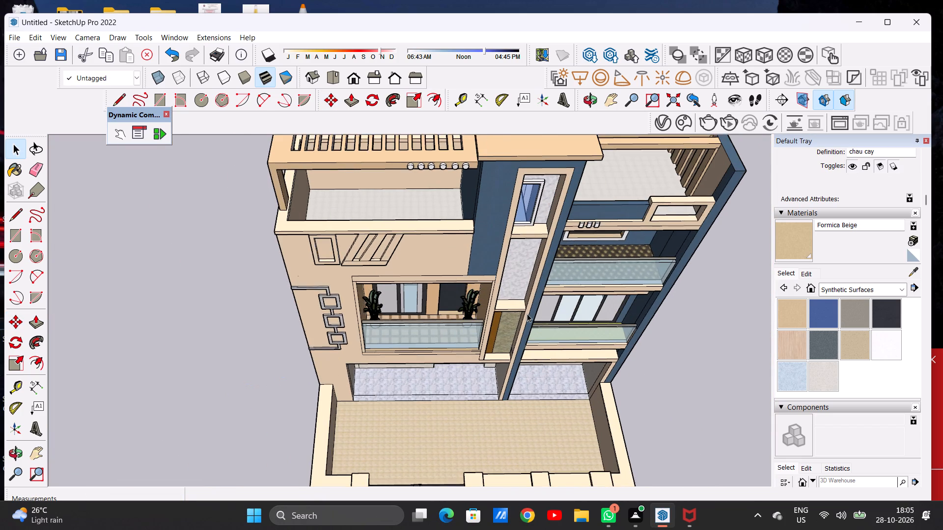
Examine the two potted plants on the first-floor balcony up close and against the whole front facade.
middle_click_drag(471, 331, 461, 259)
scroll(459, 298, "up", 14)
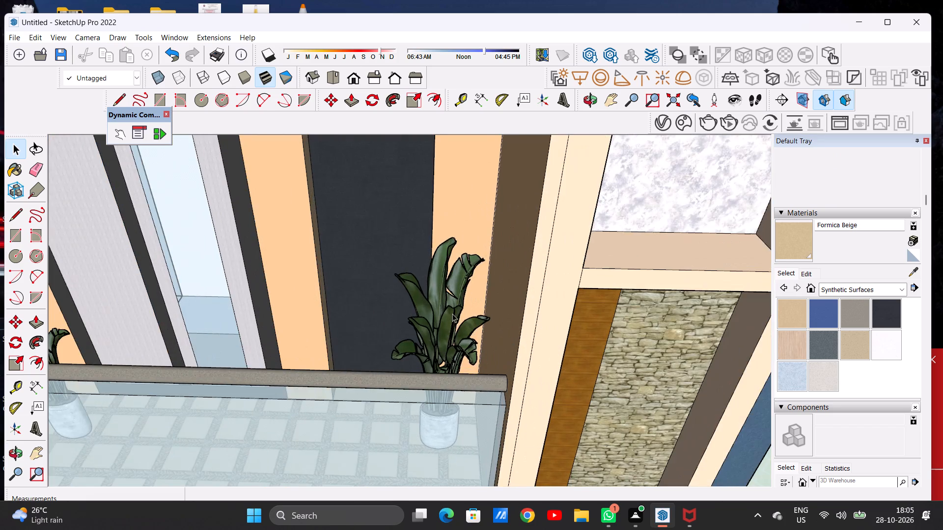
middle_click_drag(447, 324, 439, 254)
scroll(485, 355, "down", 13)
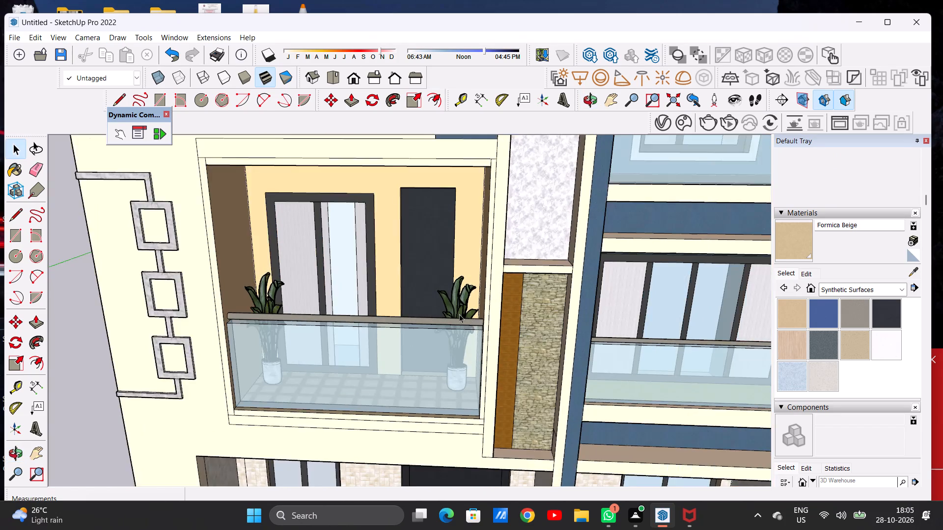
scroll(459, 314, "down", 15)
scroll(445, 335, "up", 5)
scroll(395, 331, "down", 2)
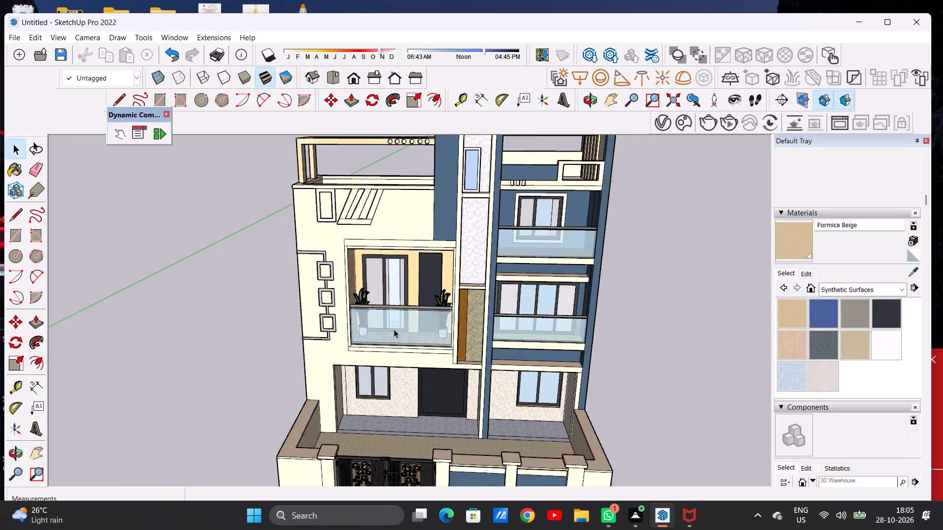
scroll(394, 329, "down", 10)
scroll(368, 314, "up", 4)
scroll(368, 314, "down", 1)
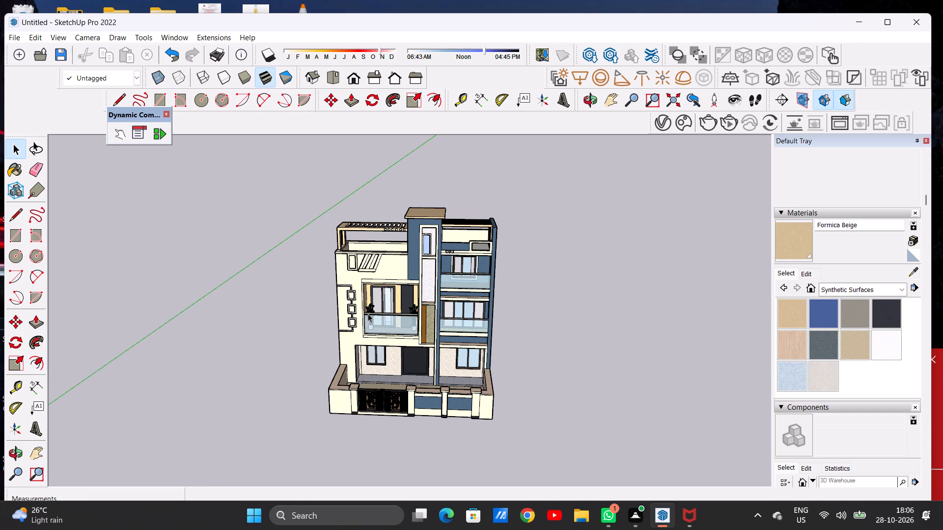
scroll(372, 290, "down", 8)
scroll(373, 299, "up", 12)
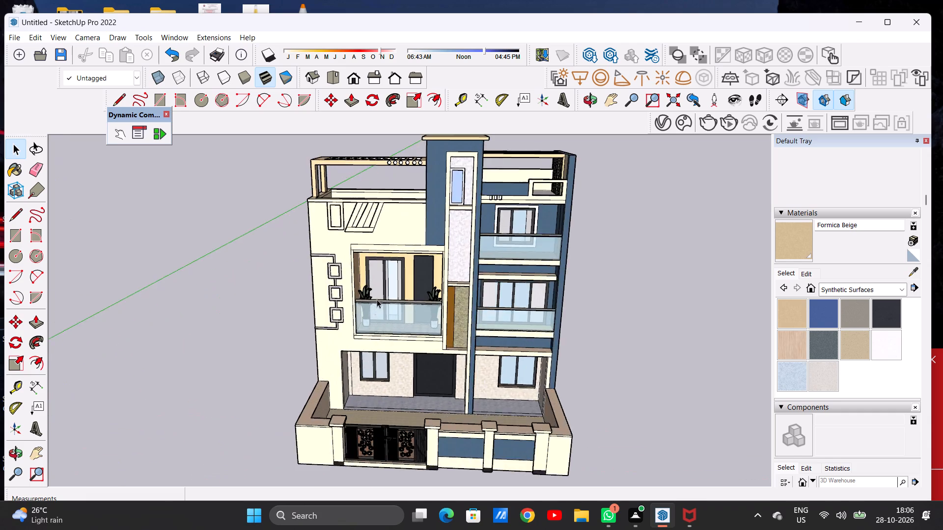
scroll(377, 297, "up", 16)
middle_click_drag(365, 293, 273, 296)
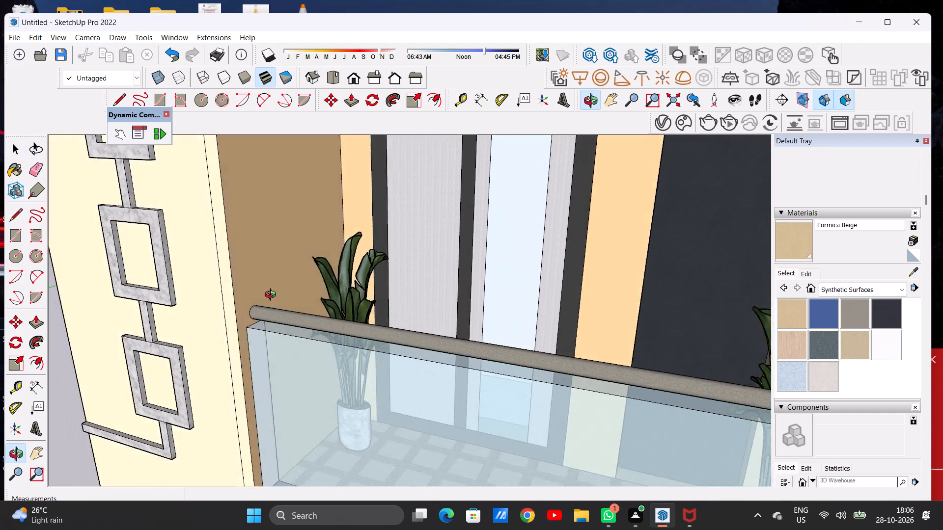
middle_click_drag(273, 296, 362, 324)
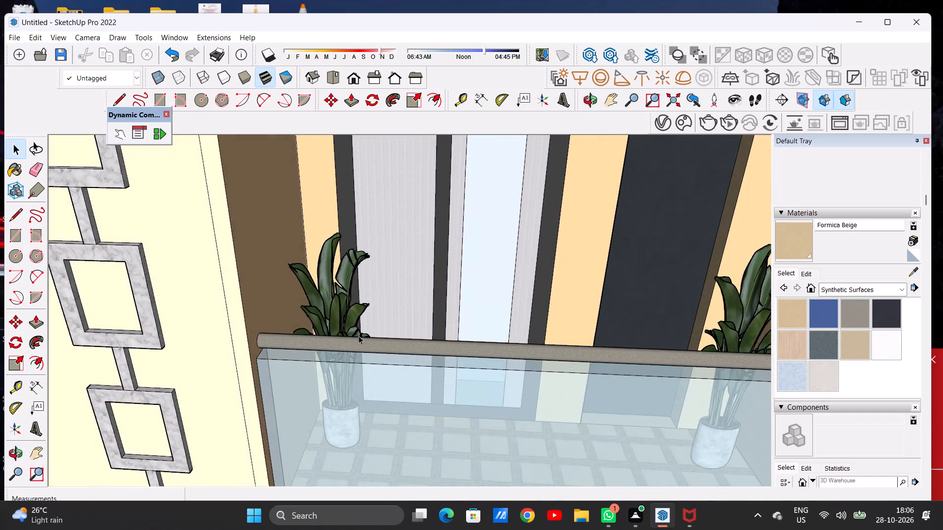
scroll(359, 338, "down", 18)
scroll(375, 328, "down", 9)
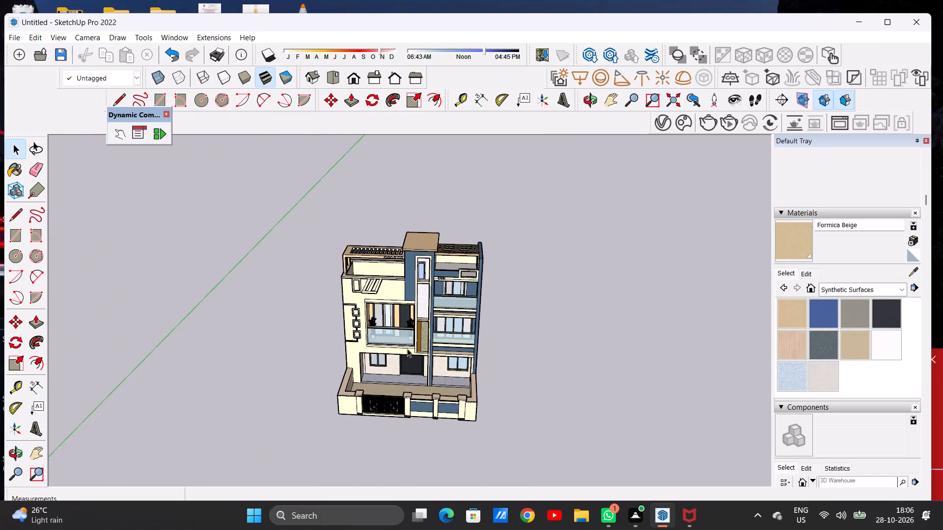
middle_click_drag(410, 376, 407, 317)
scroll(406, 350, "up", 13)
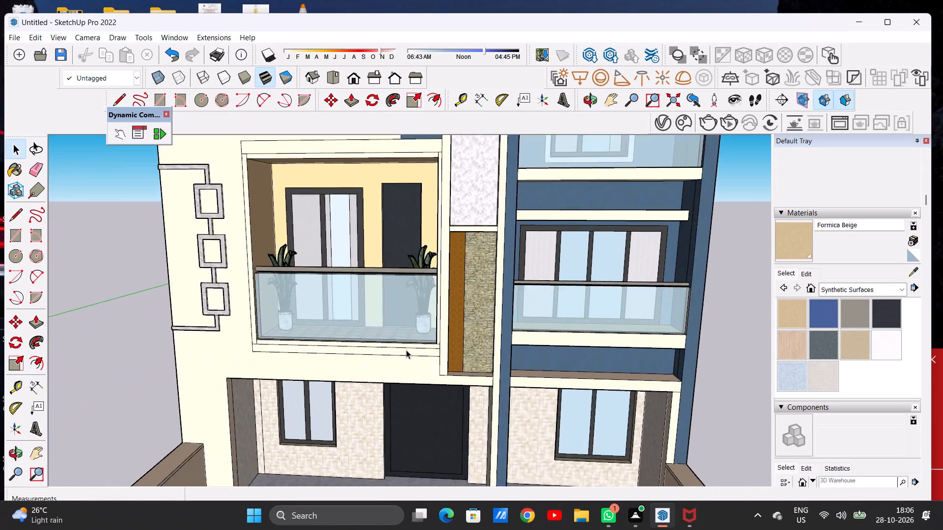
scroll(406, 350, "up", 2)
scroll(362, 320, "down", 8)
scroll(329, 264, "down", 11)
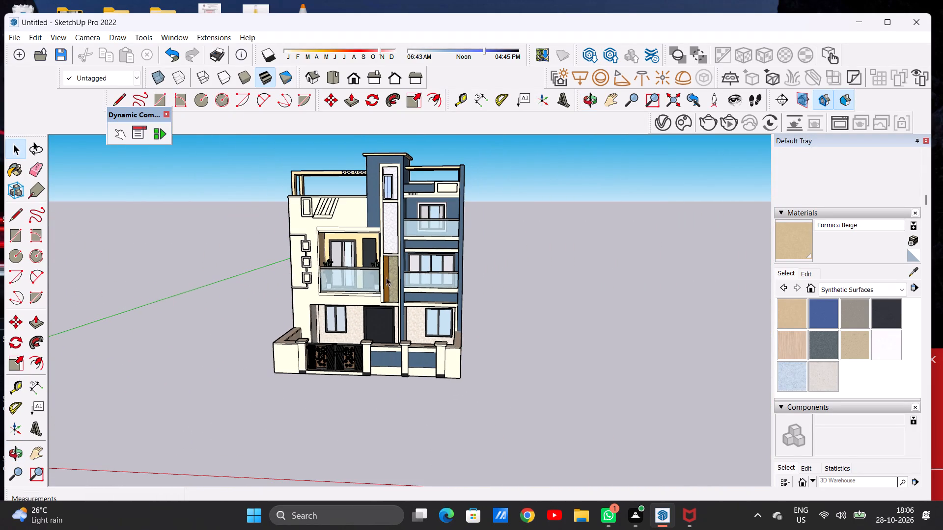
scroll(357, 362, "up", 4)
scroll(353, 363, "down", 1)
scroll(353, 363, "up", 1)
scroll(353, 363, "down", 1)
Examine the compound wall, entrance gate and front yard at an angle, and the front facade as a whole.
middle_click_drag(396, 298, 244, 414)
scroll(347, 352, "up", 3)
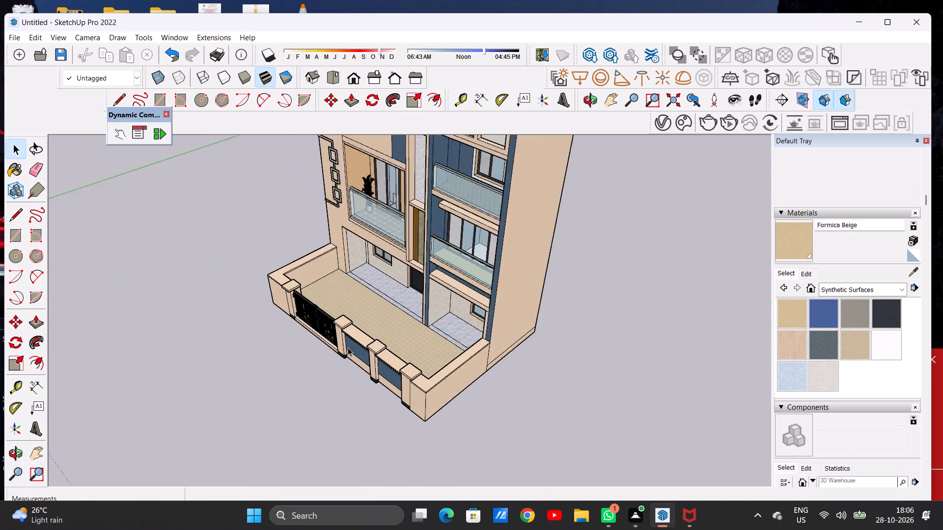
scroll(348, 347, "up", 5)
scroll(365, 308, "up", 7)
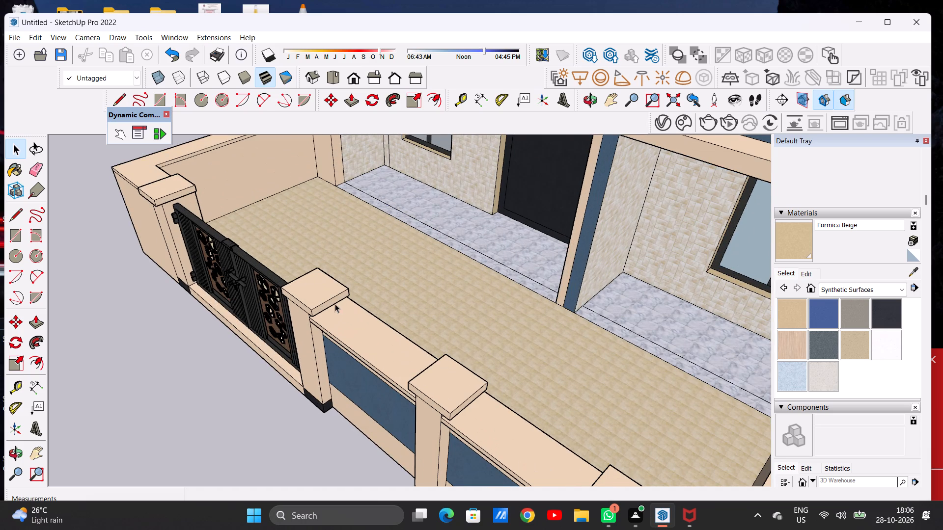
scroll(335, 304, "down", 20)
scroll(335, 304, "down", 1)
middle_click_drag(340, 273, 509, 241)
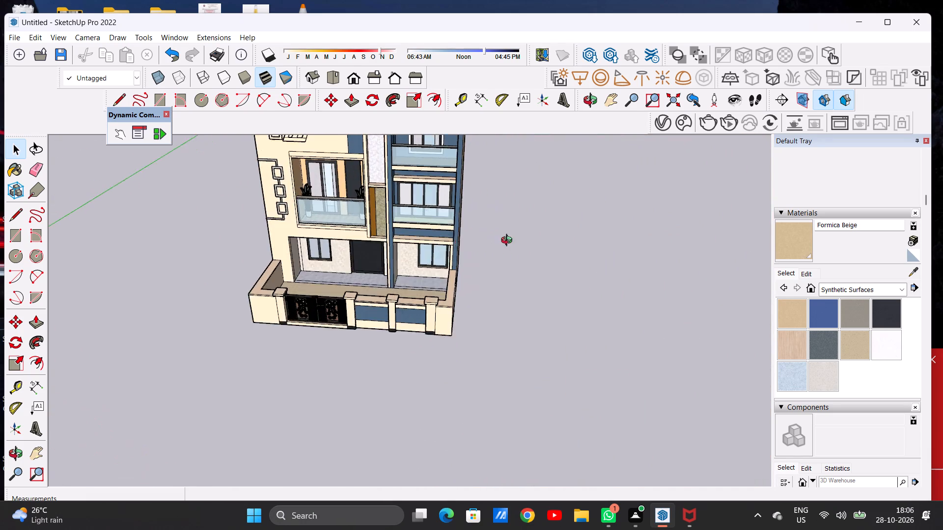
middle_click_drag(509, 241, 516, 240)
scroll(431, 287, "down", 6)
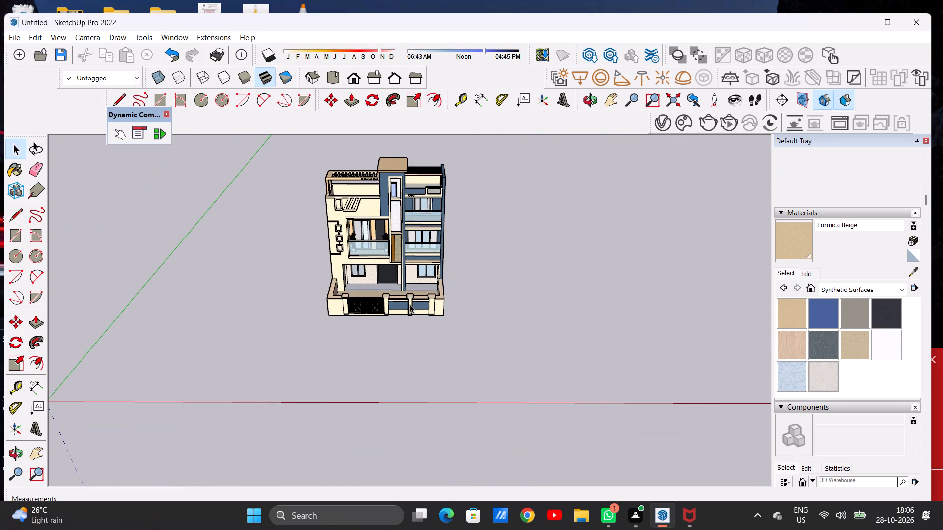
middle_click_drag(409, 305, 397, 258)
scroll(430, 228, "up", 9)
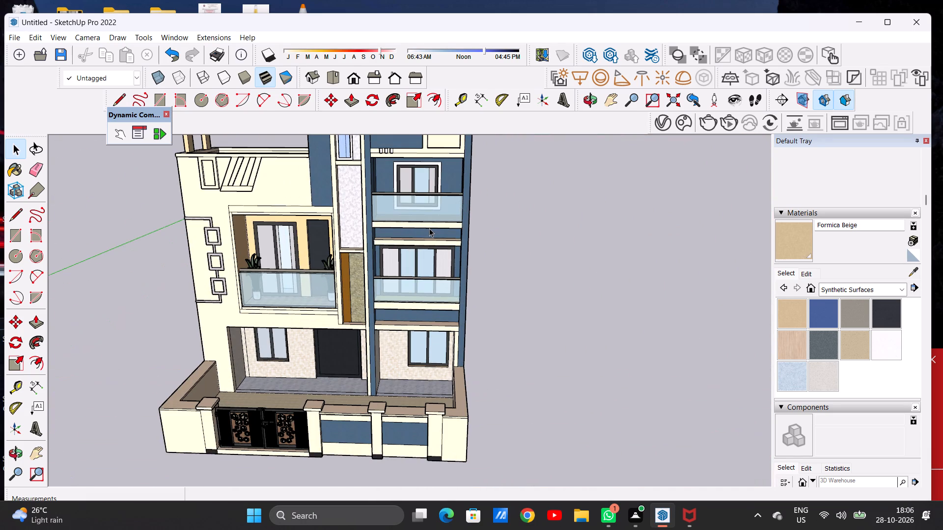
Import the Sem+nome plant model from the Downloads folder, accepting the newer file version.
left_click(10, 36)
left_click(42, 243)
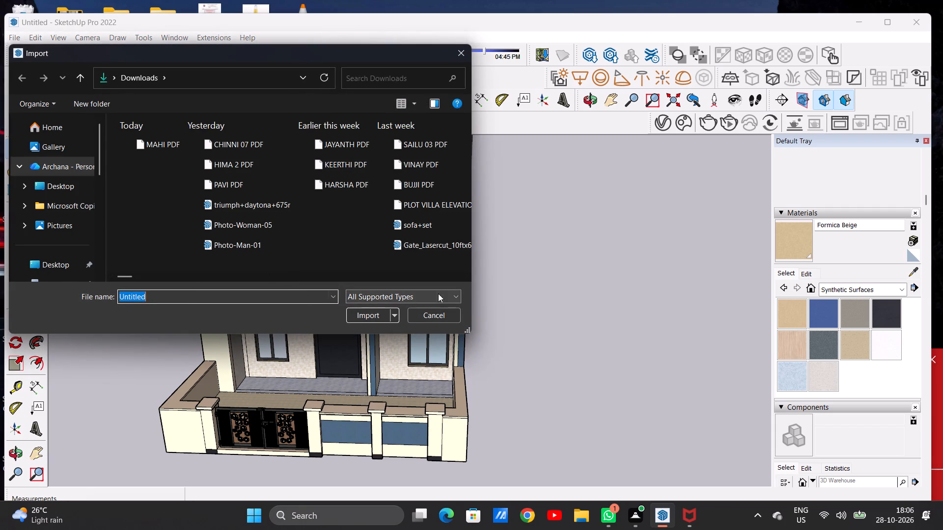
left_click(467, 277)
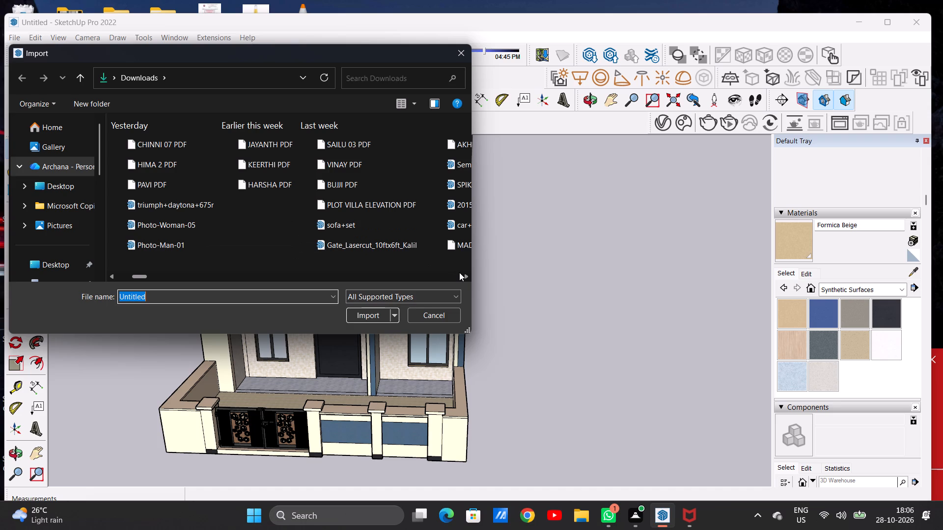
left_click(465, 278)
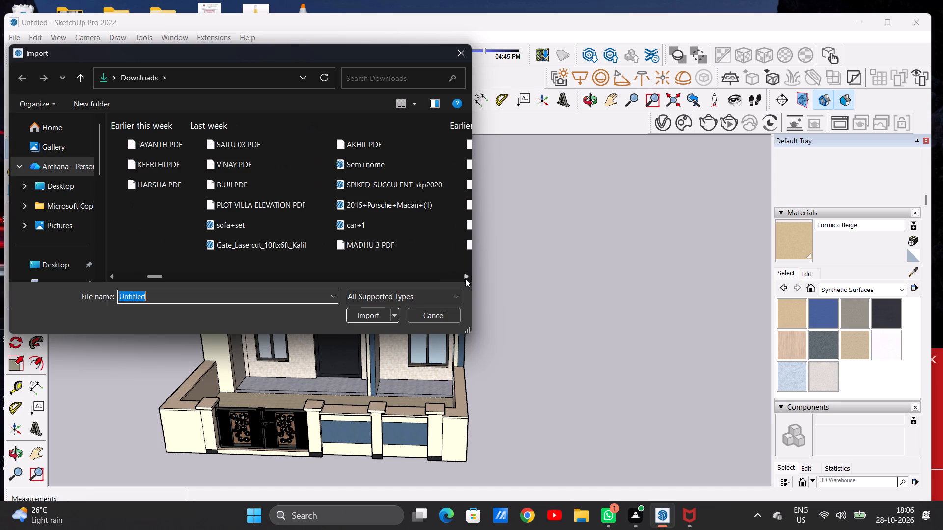
left_click(375, 168)
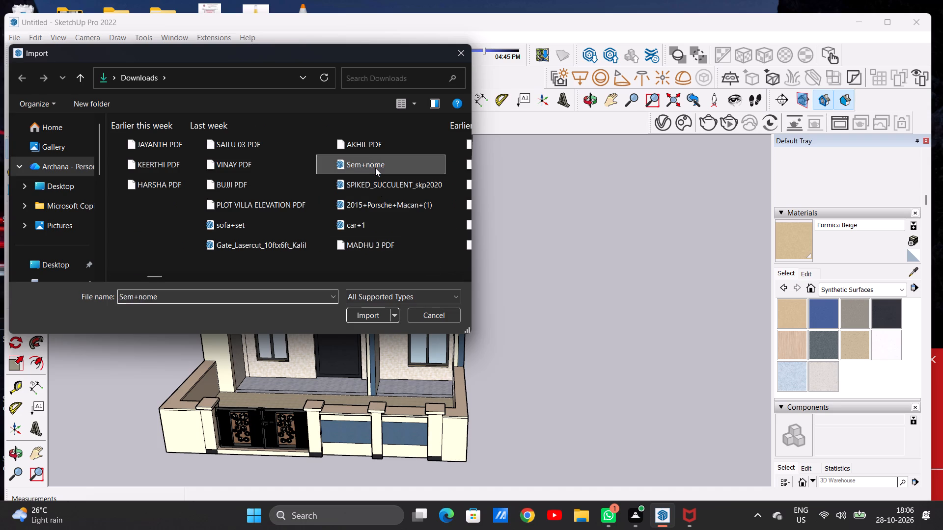
left_click(375, 168)
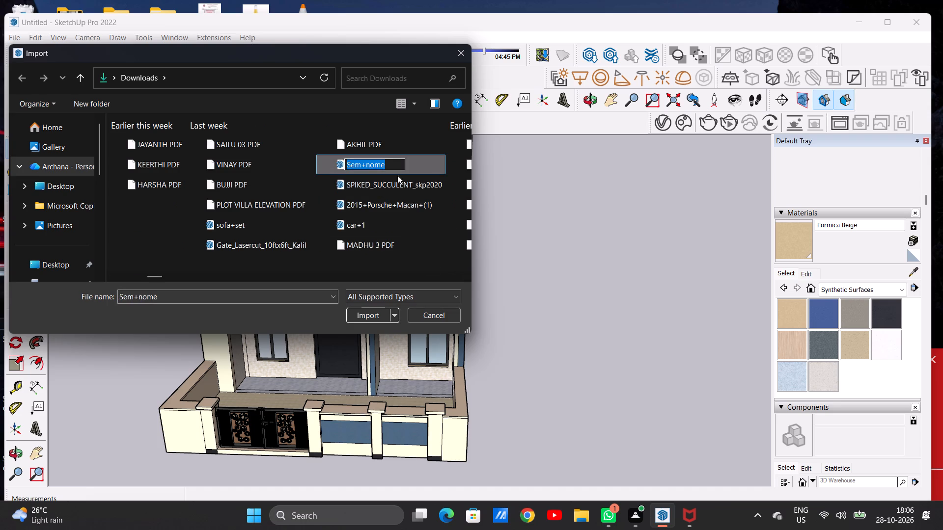
left_click(501, 175)
double_click(412, 166)
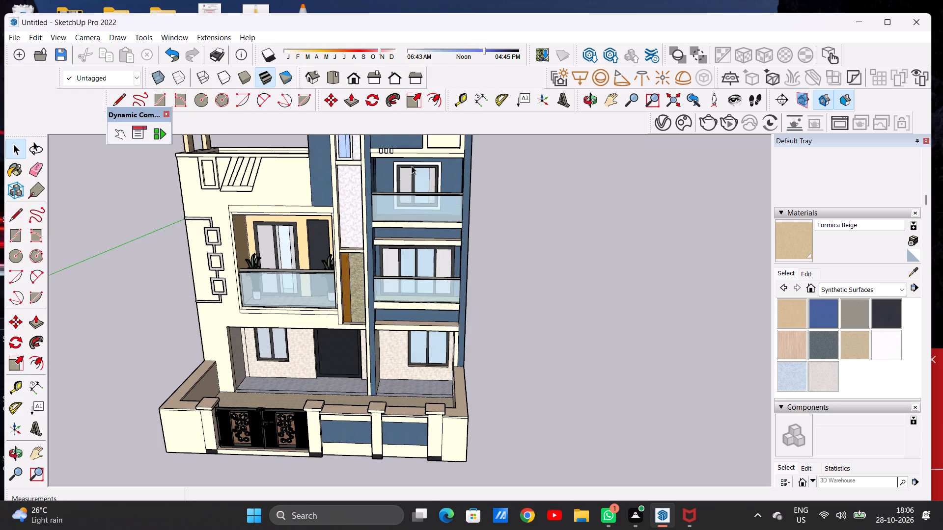
left_click(546, 325)
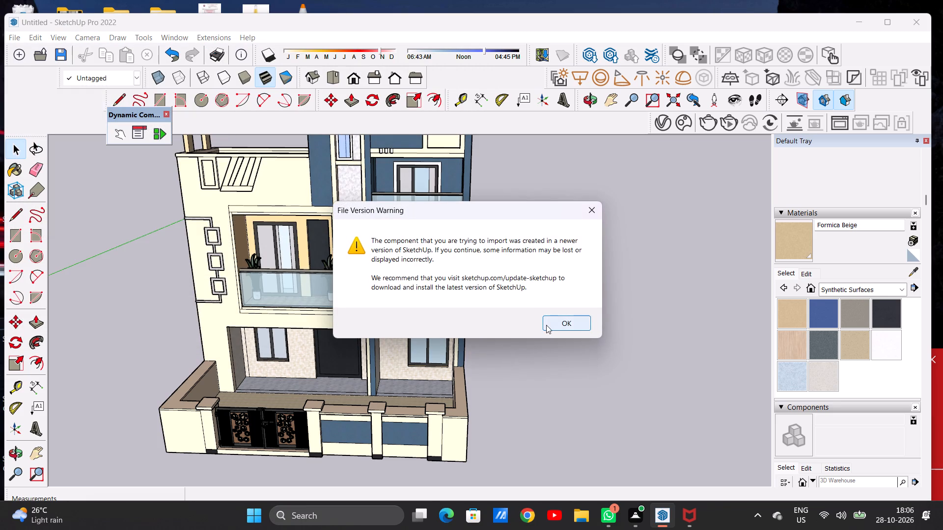
Place the imported plant on the floor of the blue-framed first-floor balcony, near the blue side wall beside the window.
scroll(272, 355, "down", 8)
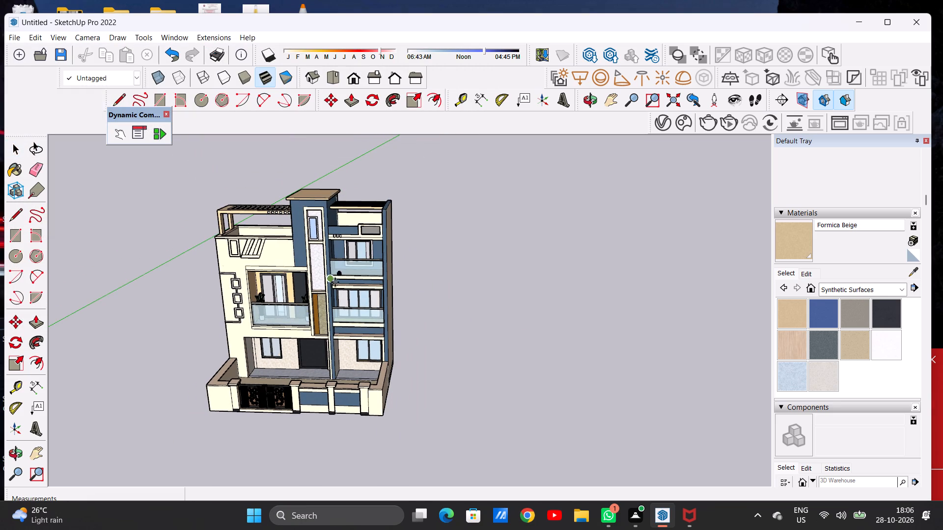
scroll(339, 296, "up", 7)
scroll(371, 328, "up", 1)
scroll(371, 328, "down", 1)
scroll(371, 328, "up", 5)
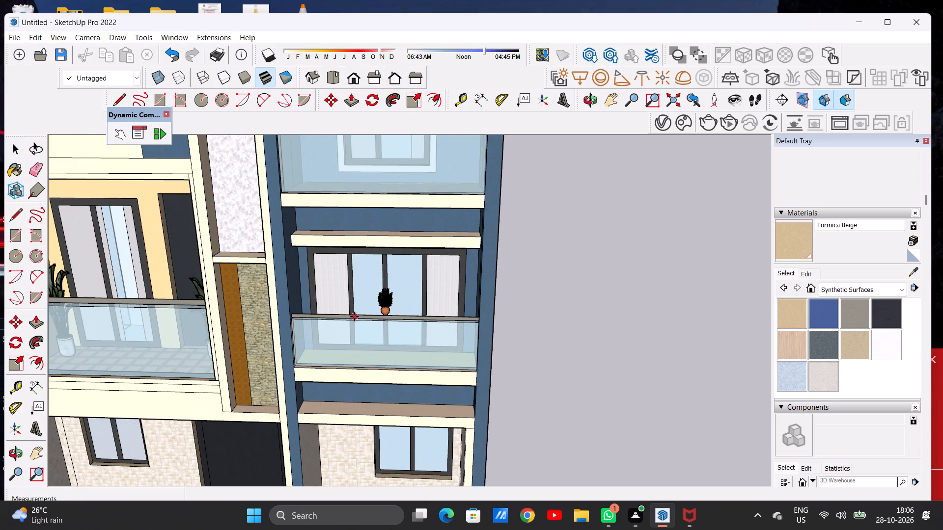
middle_click_drag(335, 320, 246, 375)
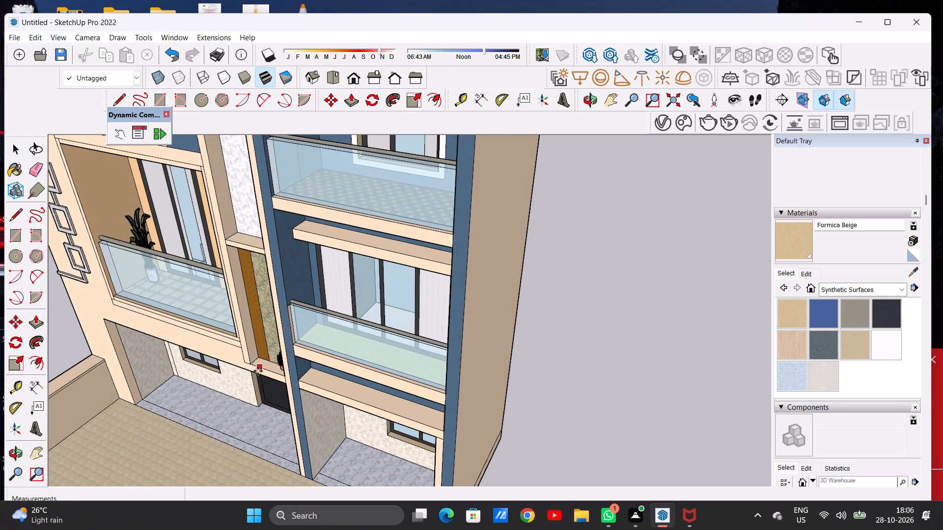
scroll(309, 314, "up", 11)
scroll(330, 317, "down", 1)
scroll(330, 317, "up", 2)
middle_click_drag(331, 319, 298, 327)
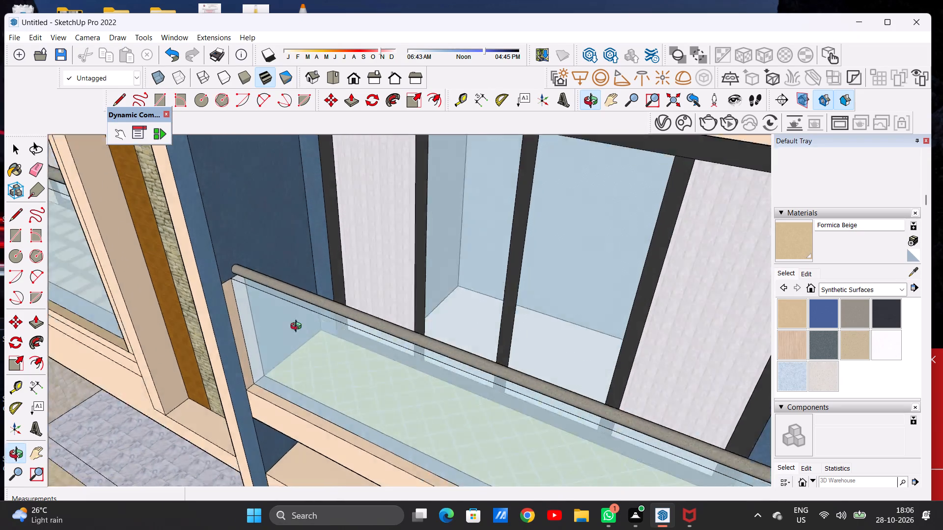
middle_click_drag(298, 327, 242, 366)
scroll(339, 341, "up", 3)
scroll(339, 340, "down", 1)
scroll(339, 340, "up", 8)
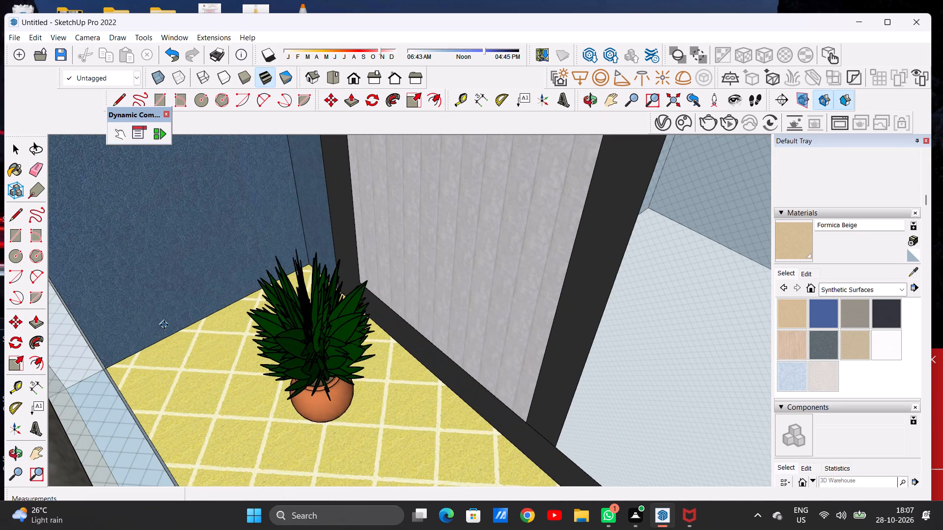
left_click(132, 330)
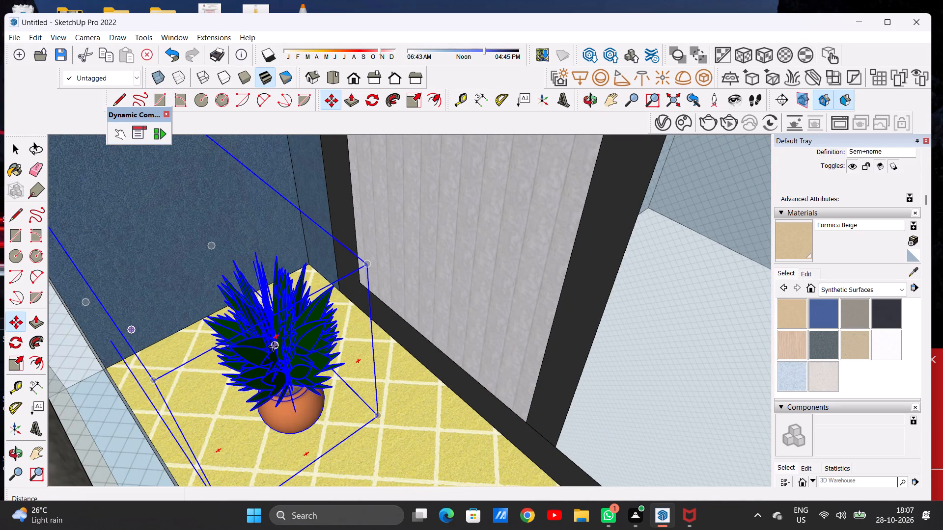
key("space")
Scale the Sem+nome plant vertically by a factor of about 1.73.
scroll(280, 345, "down", 9)
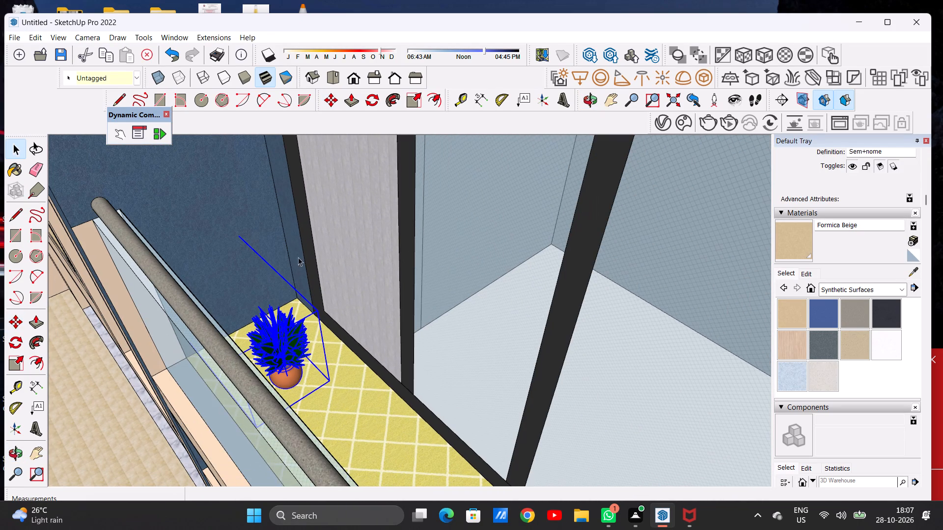
left_click(413, 103)
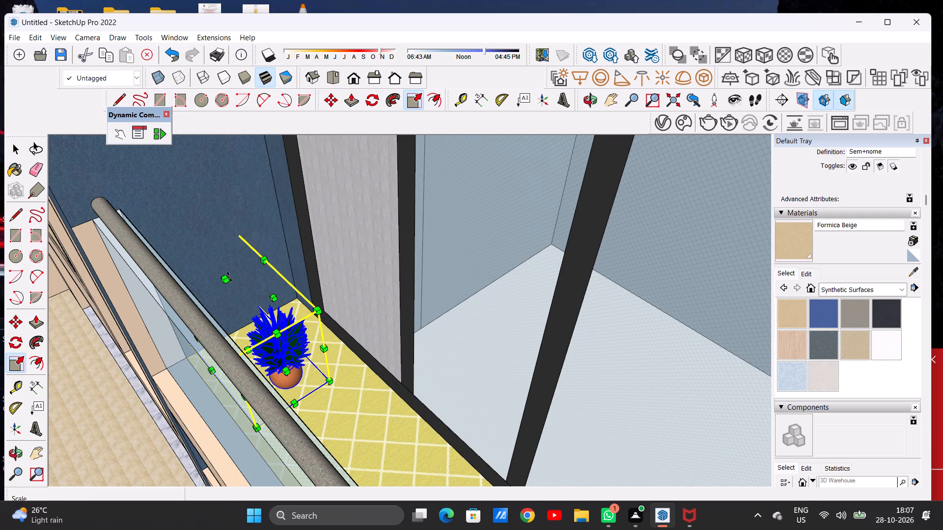
left_click(224, 277)
left_click(215, 211)
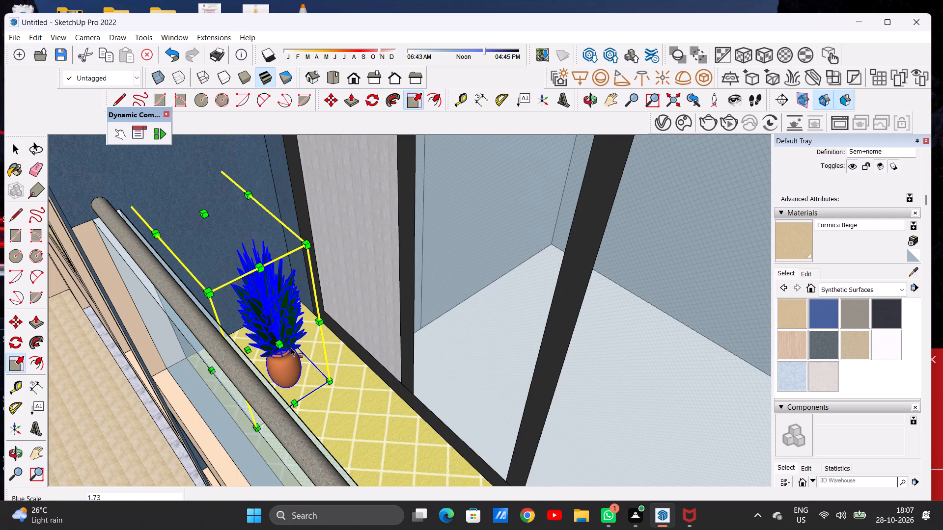
key("space")
Examine the scaled plant's size and position on the blue-framed balcony from the front and at an angle.
scroll(337, 392, "down", 15)
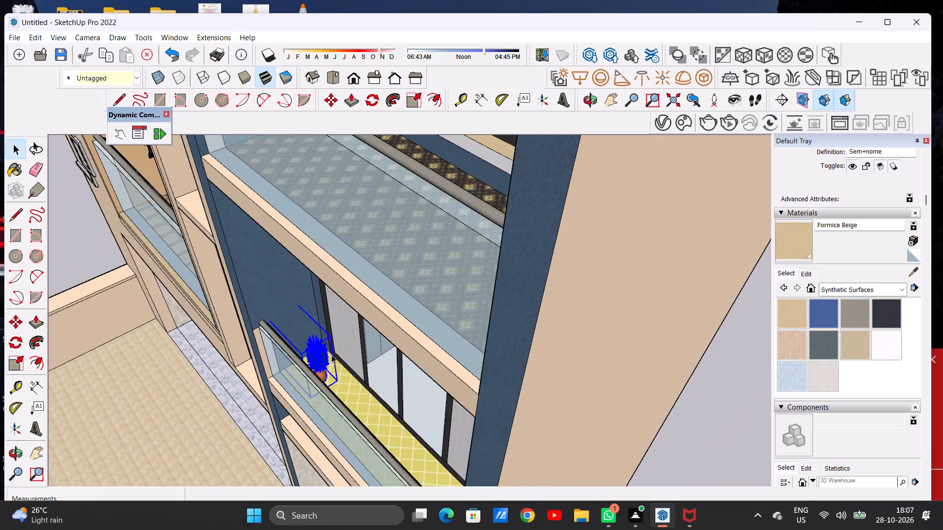
scroll(332, 355, "down", 2)
middle_click_drag(250, 385, 422, 293)
scroll(306, 348, "down", 6)
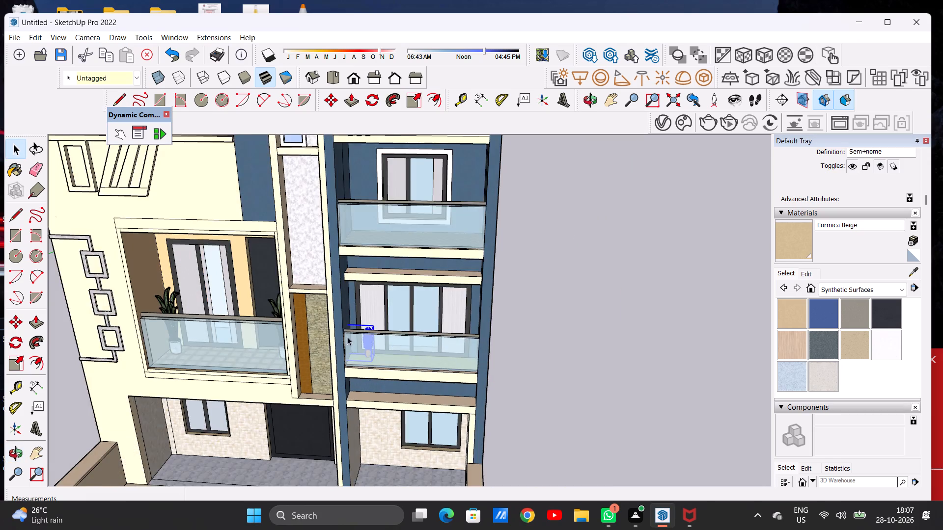
scroll(401, 326, "up", 4)
middle_click_drag(377, 338, 248, 406)
scroll(338, 330, "up", 2)
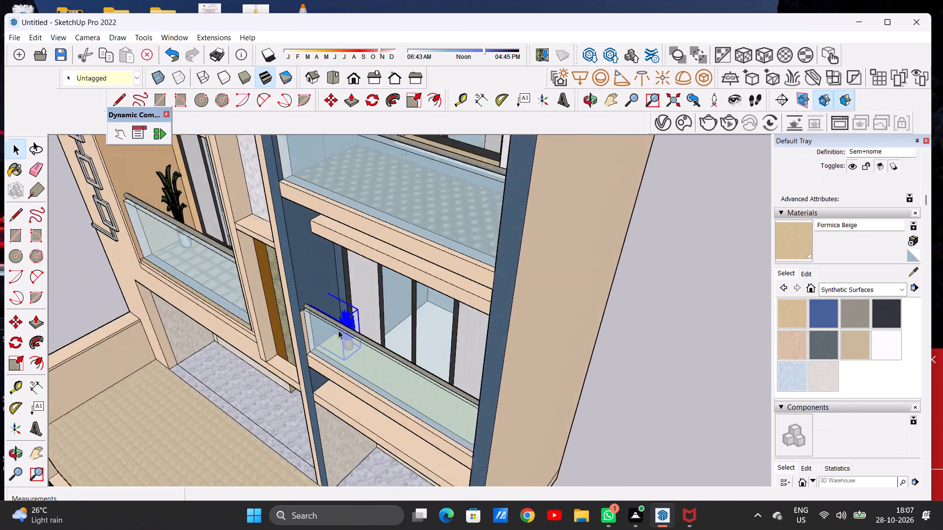
scroll(338, 330, "up", 6)
middle_click_drag(377, 322, 374, 351)
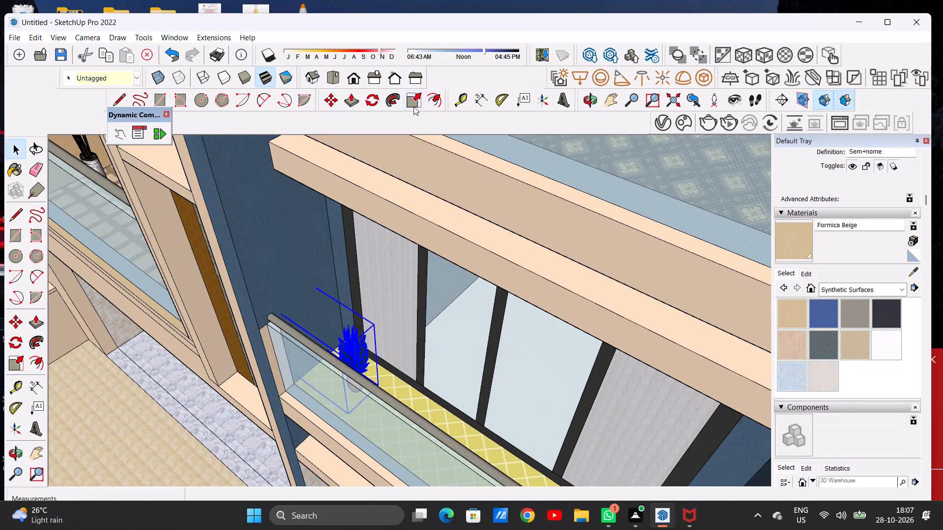
Scale the Sem+nome plant on the blue-framed balcony along the red axis by a factor of about 1.26.
left_click(414, 106)
scroll(378, 392, "up", 1)
scroll(379, 390, "down", 1)
scroll(379, 389, "up", 4)
scroll(379, 389, "down", 1)
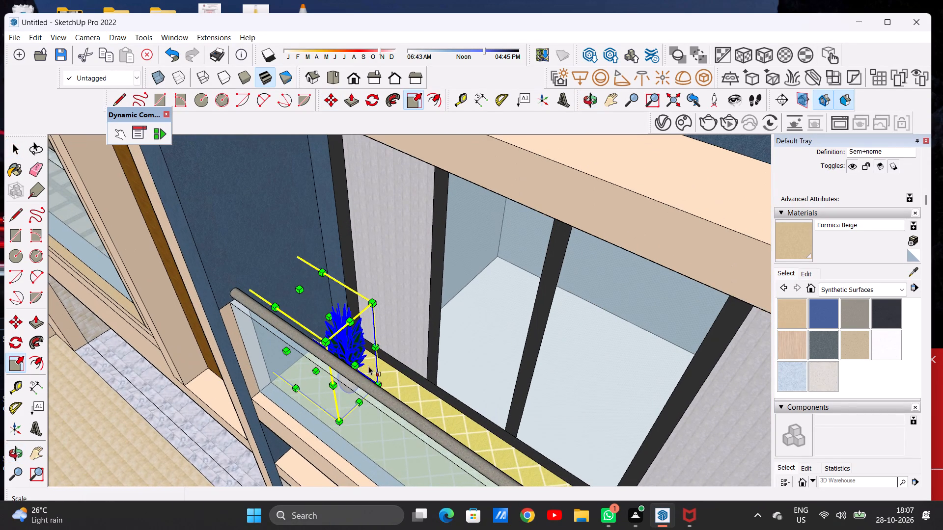
scroll(368, 366, "up", 5)
left_click(346, 367)
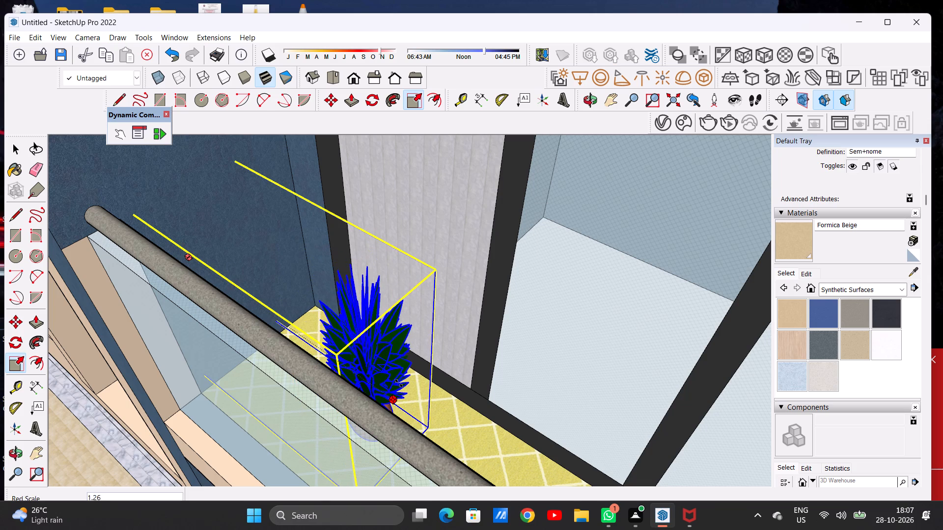
left_click(399, 384)
scroll(375, 335, "down", 11)
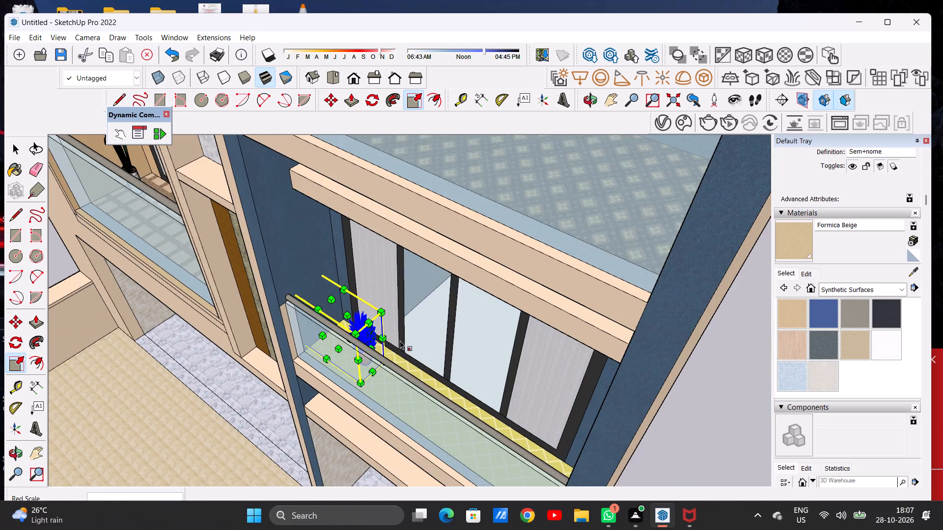
Move the potted plant about 4' 2 9/16" across the yellow balcony floor, into the corner between the glass railing and blue side wall.
middle_click_drag(398, 341, 297, 334)
scroll(337, 334, "up", 14)
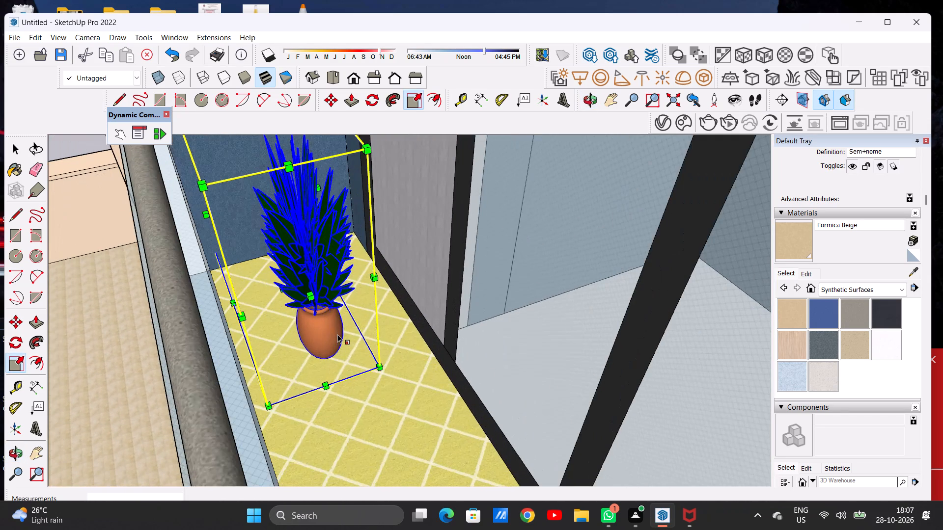
key("space")
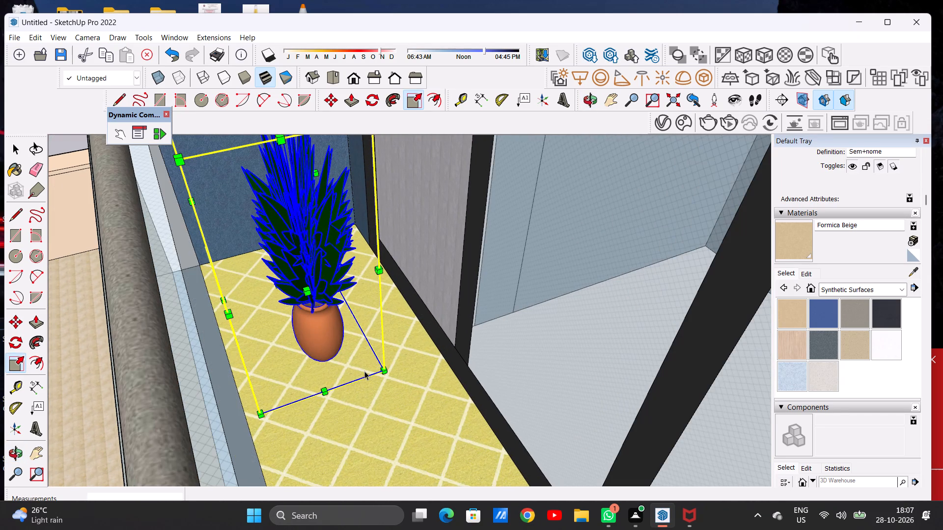
key("m")
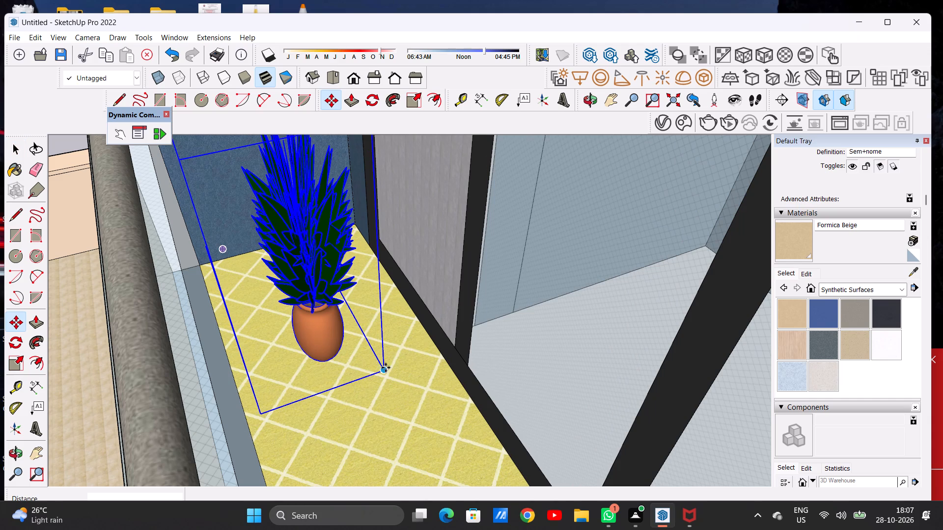
left_click(385, 368)
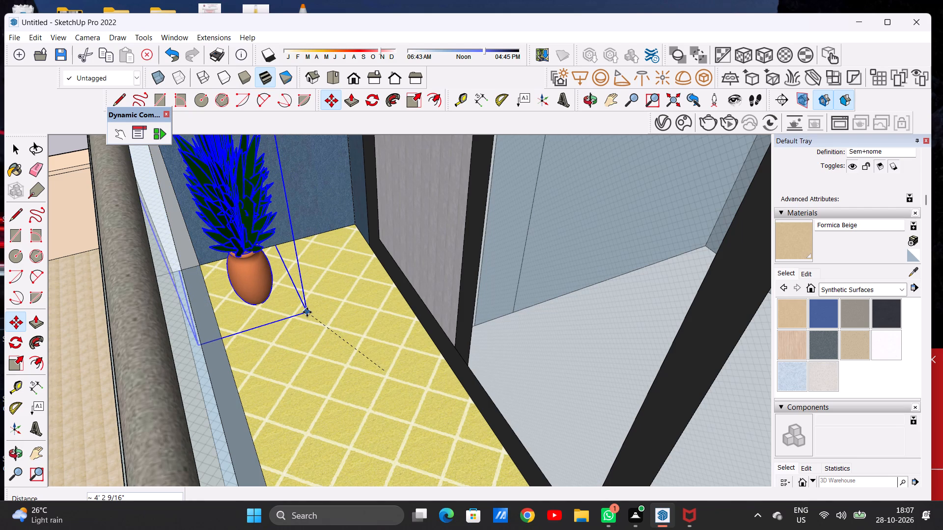
left_click(307, 312)
key("space")
scroll(386, 326, "down", 4)
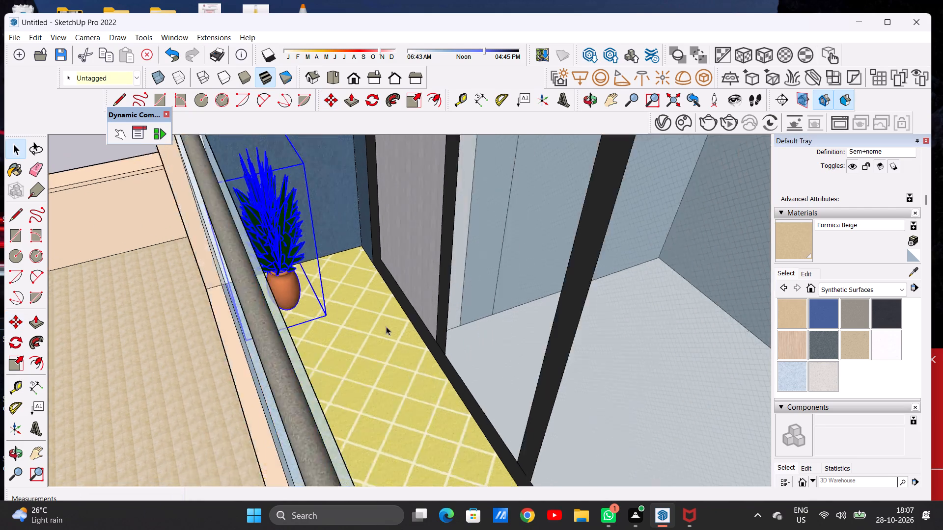
scroll(386, 326, "down", 13)
left_click(192, 191)
Examine the plant's size and position on the blue-framed balcony from the front, at an angle and up close.
middle_click_drag(263, 304, 306, 295)
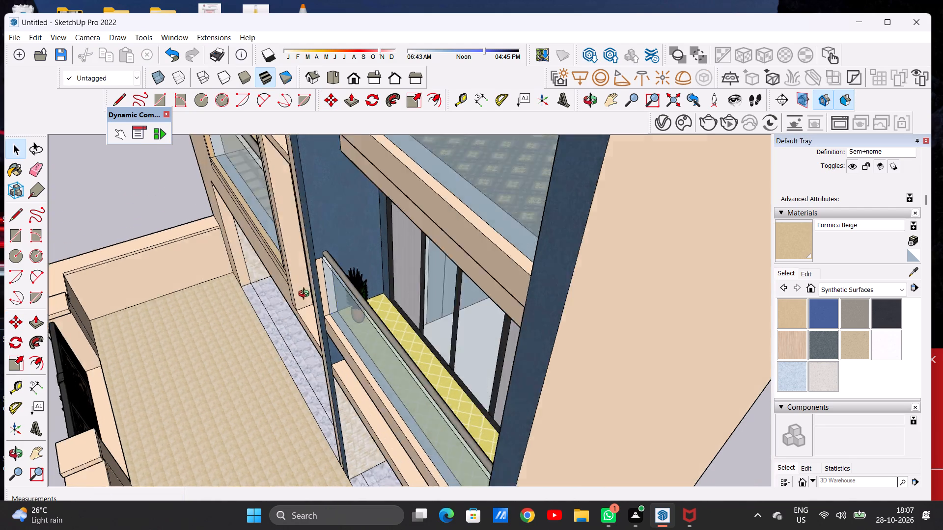
middle_click_drag(306, 295, 419, 231)
scroll(256, 292, "down", 8)
middle_click_drag(258, 309, 349, 267)
scroll(337, 275, "up", 8)
scroll(328, 275, "down", 1)
scroll(328, 275, "up", 1)
scroll(328, 275, "down", 1)
scroll(328, 275, "up", 1)
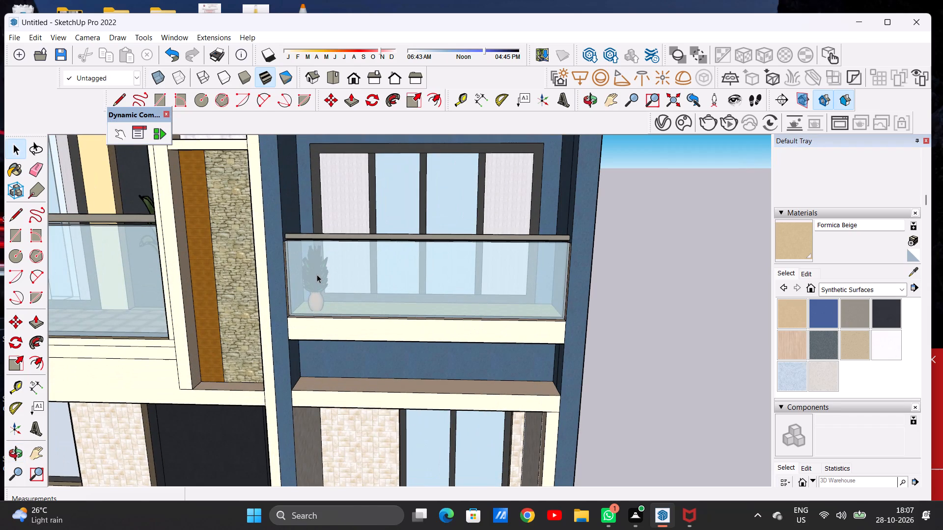
scroll(317, 274, "down", 9)
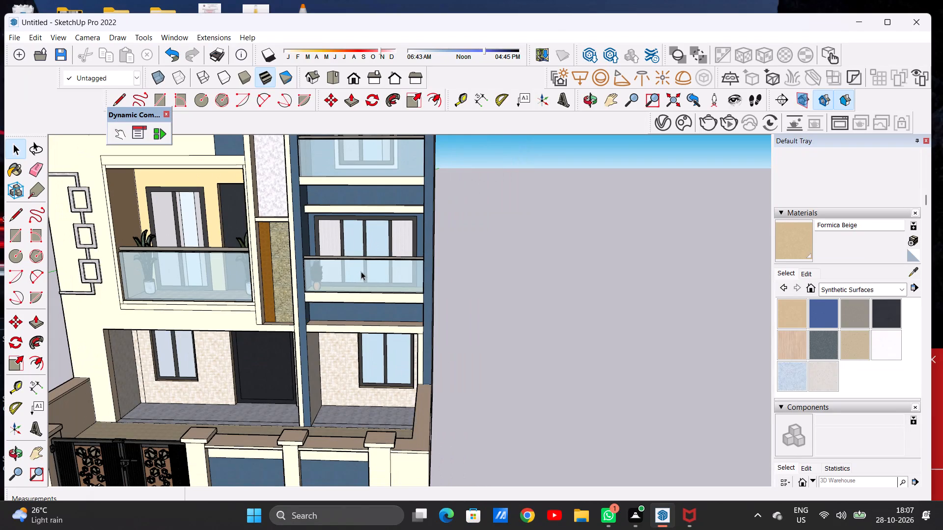
scroll(361, 271, "up", 7)
middle_click_drag(335, 256, 117, 350)
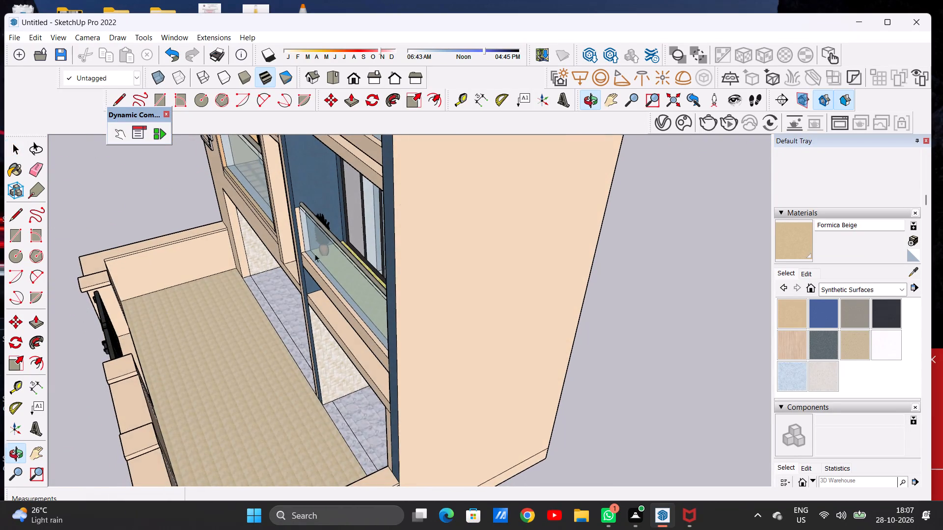
scroll(376, 197, "up", 13)
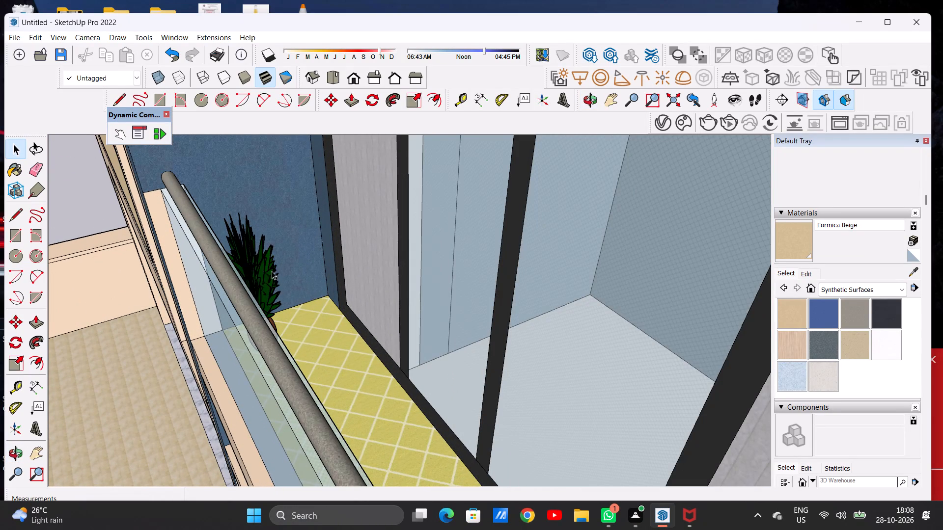
scroll(345, 230, "down", 1)
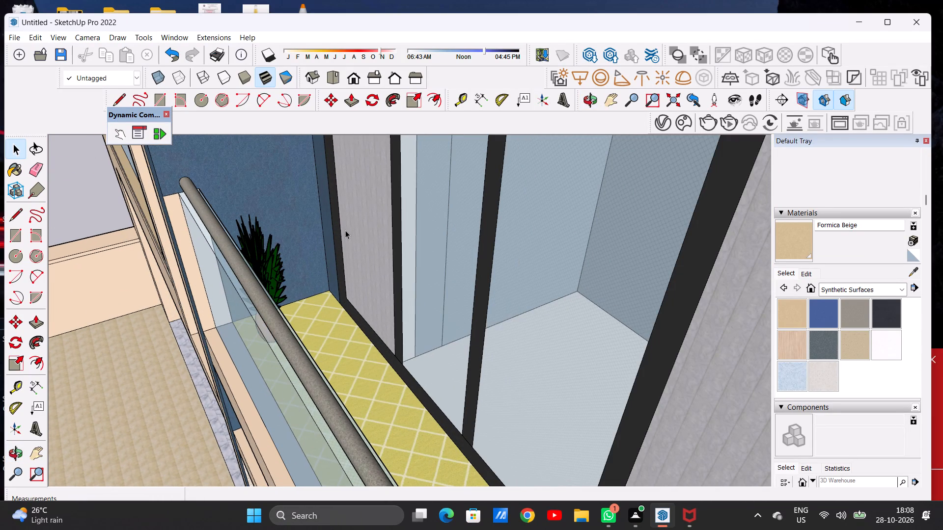
scroll(345, 229, "down", 5)
middle_click_drag(329, 235, 316, 239)
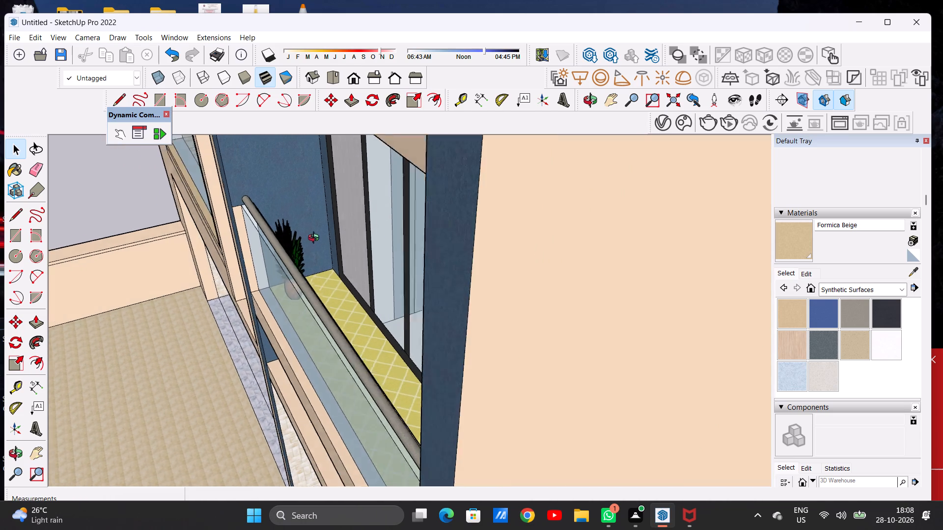
middle_click_drag(316, 239, 328, 257)
scroll(331, 291, "up", 7)
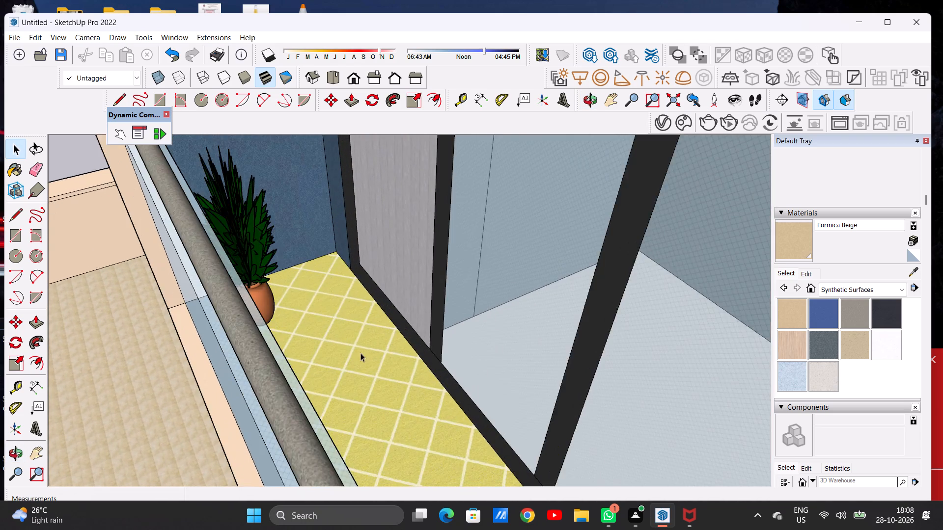
middle_click_drag(348, 355, 298, 338)
scroll(311, 305, "down", 5)
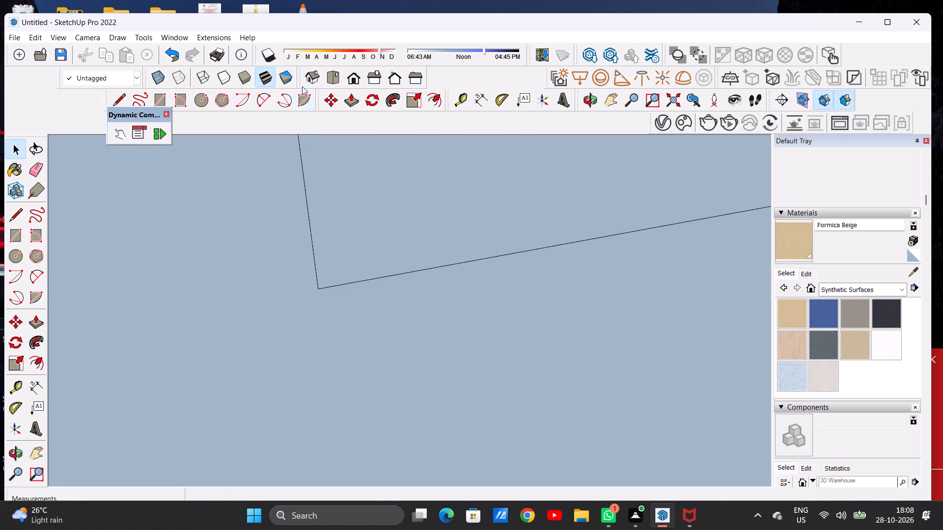
left_click(354, 77)
scroll(377, 283, "down", 14)
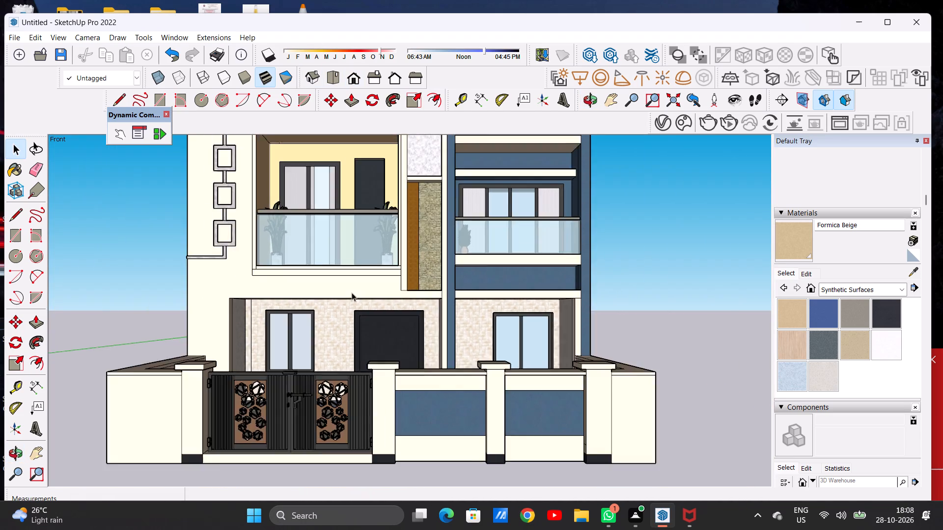
scroll(352, 292, "down", 5)
middle_click_drag(462, 260, 287, 353)
scroll(483, 231, "up", 5)
scroll(483, 231, "down", 1)
scroll(484, 231, "up", 2)
middle_click_drag(480, 246, 426, 308)
scroll(432, 305, "up", 13)
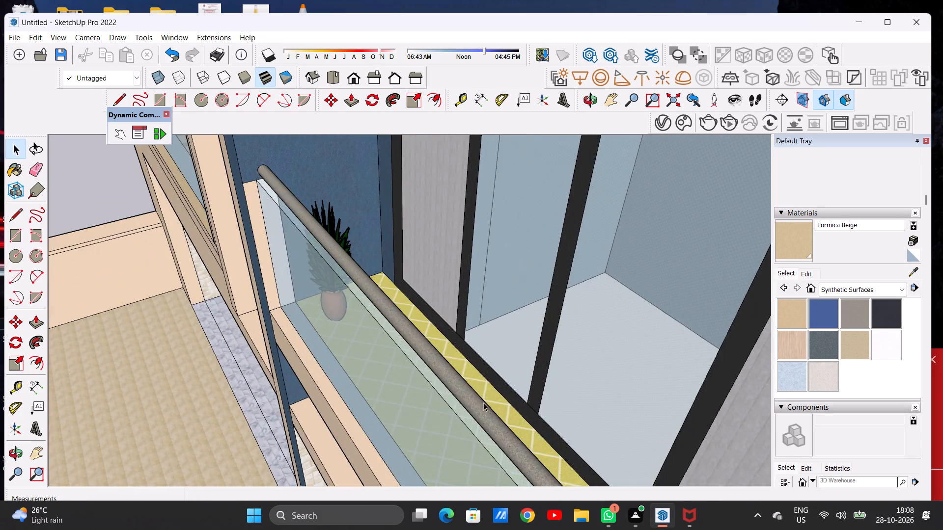
middle_click_drag(480, 402, 405, 399)
scroll(382, 318, "up", 7)
Copy the potted plant about 4' 2 3/16" along the red axis, away from the blue side wall, on the same balcony.
left_click(345, 291)
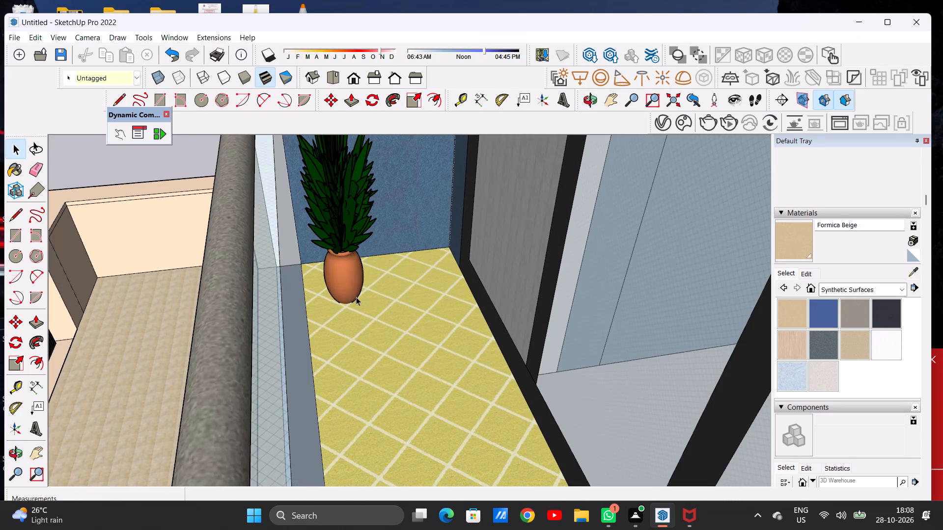
scroll(370, 307, "down", 13)
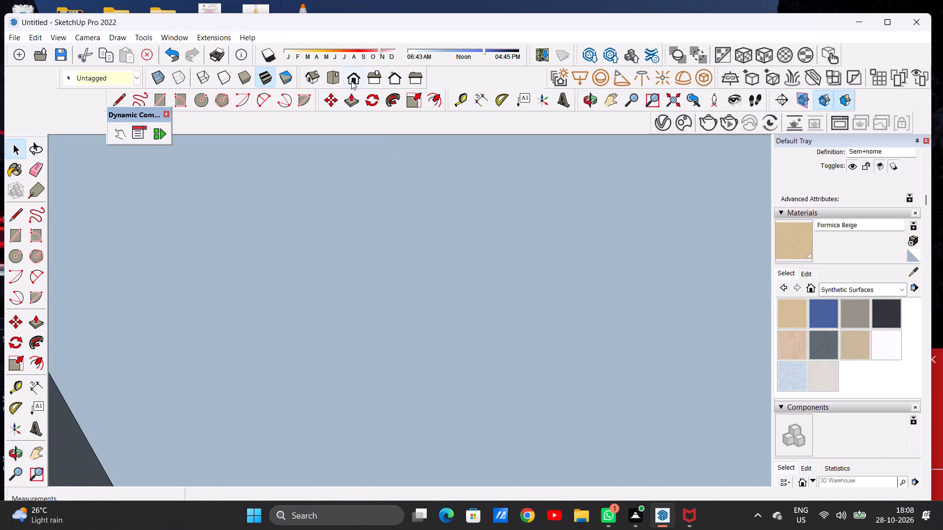
left_click(351, 81)
scroll(414, 256, "down", 15)
scroll(584, 216, "up", 6)
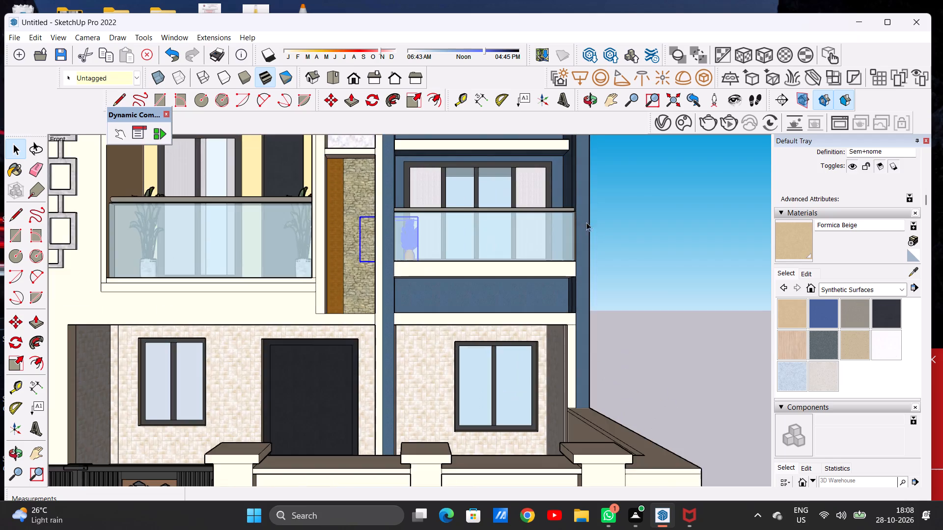
scroll(596, 243, "up", 6)
middle_click_drag(580, 251, 575, 290)
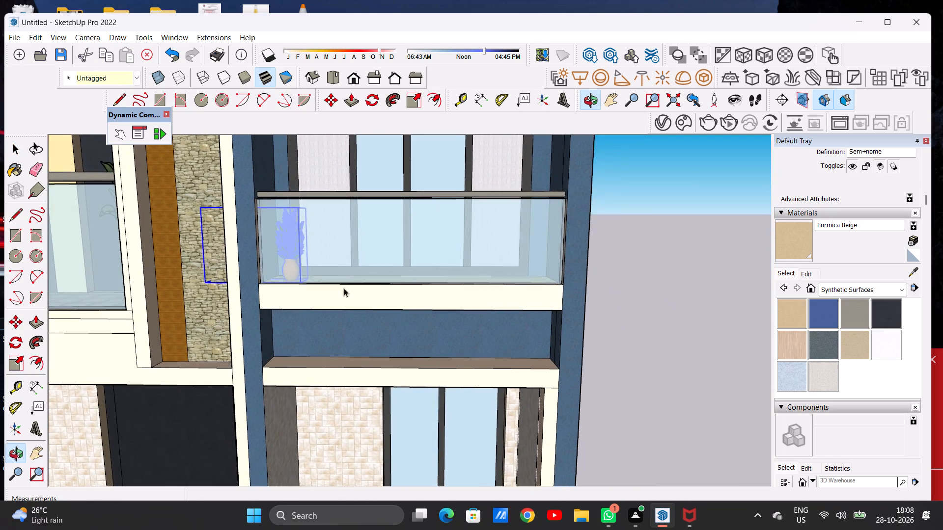
scroll(343, 288, "up", 5)
key("m")
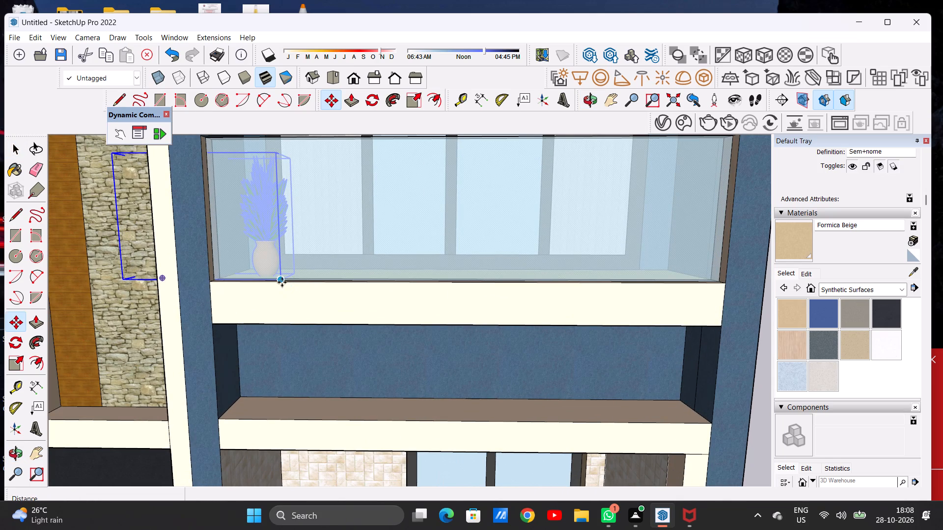
left_click(282, 282)
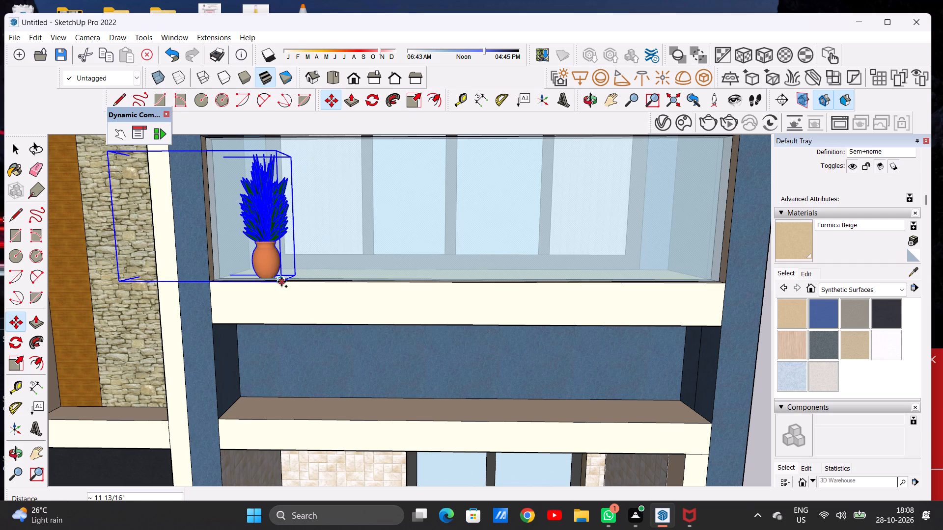
key("space")
key("m")
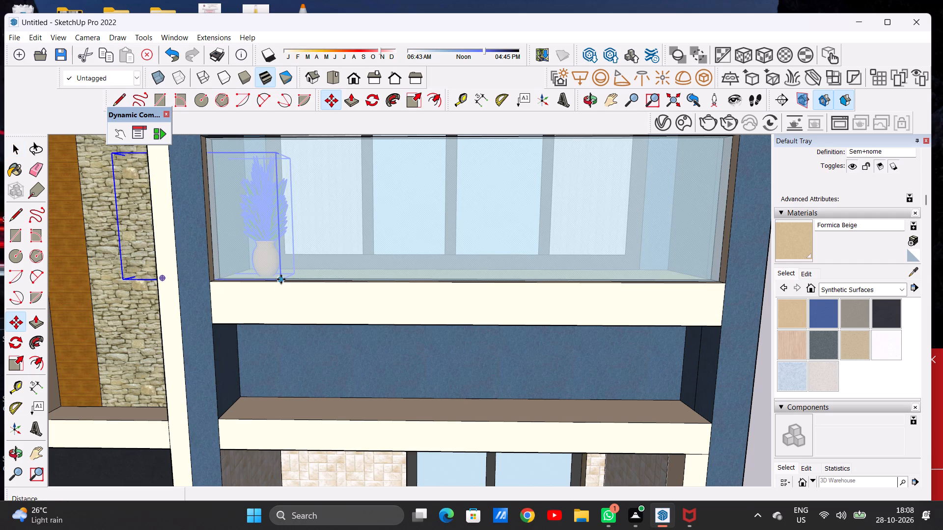
left_click(280, 279)
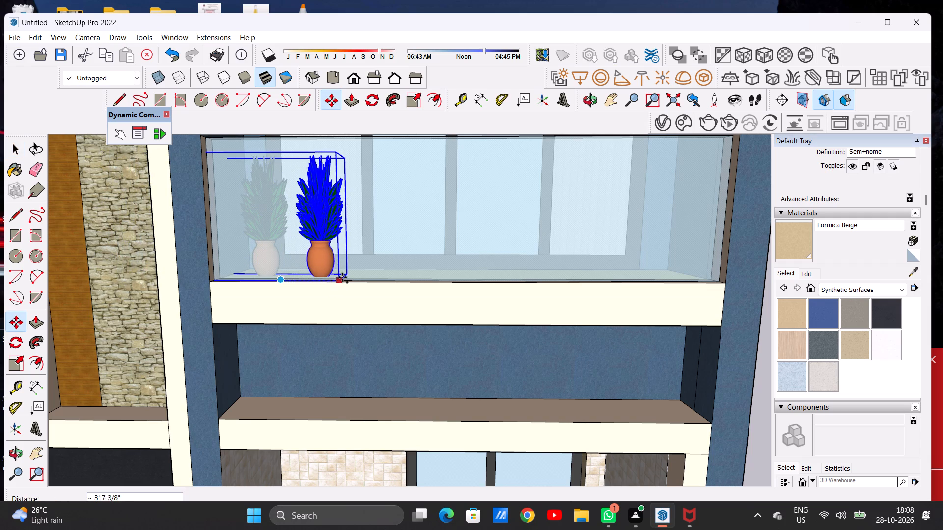
left_click(349, 277)
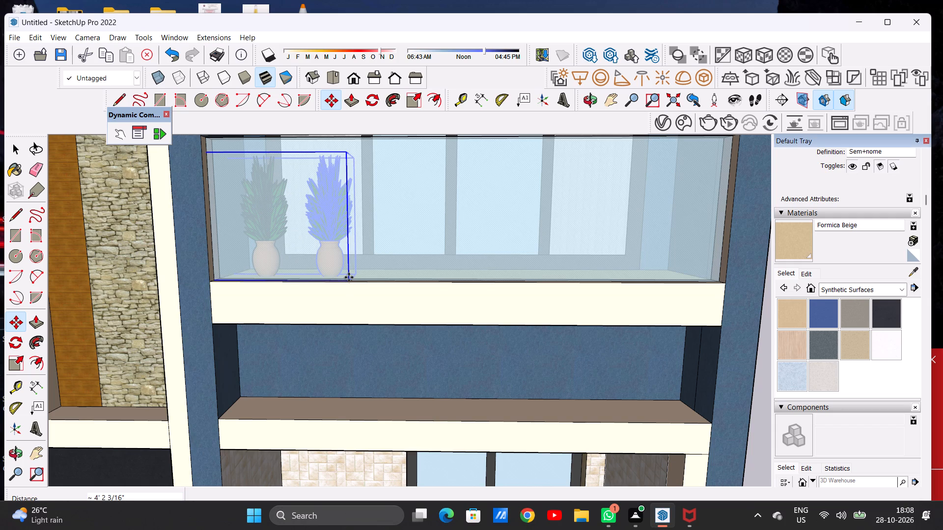
key("space")
scroll(341, 264, "down", 13)
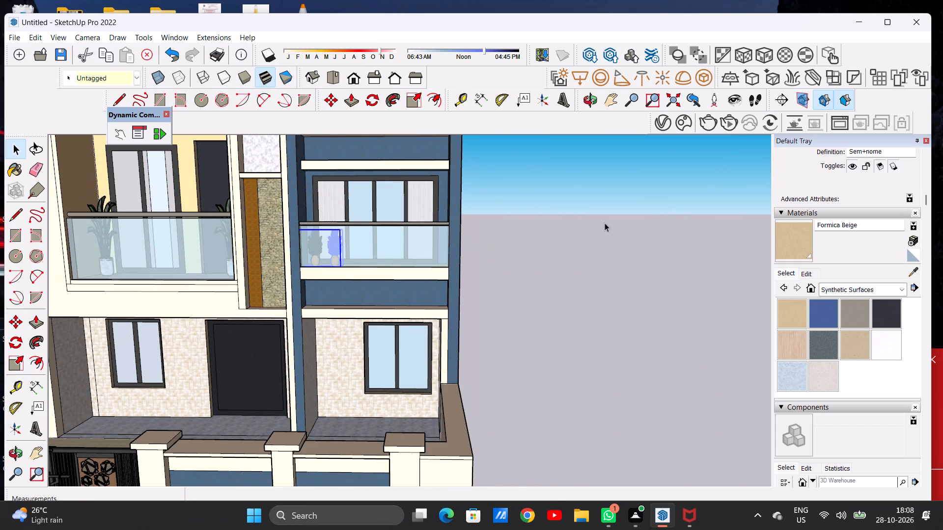
left_click(605, 223)
Examine the pair of plants on the blue-framed balcony at close range and within the whole front elevation.
middle_click_drag(371, 227, 229, 324)
scroll(329, 228, "up", 4)
scroll(329, 228, "down", 1)
scroll(329, 228, "up", 3)
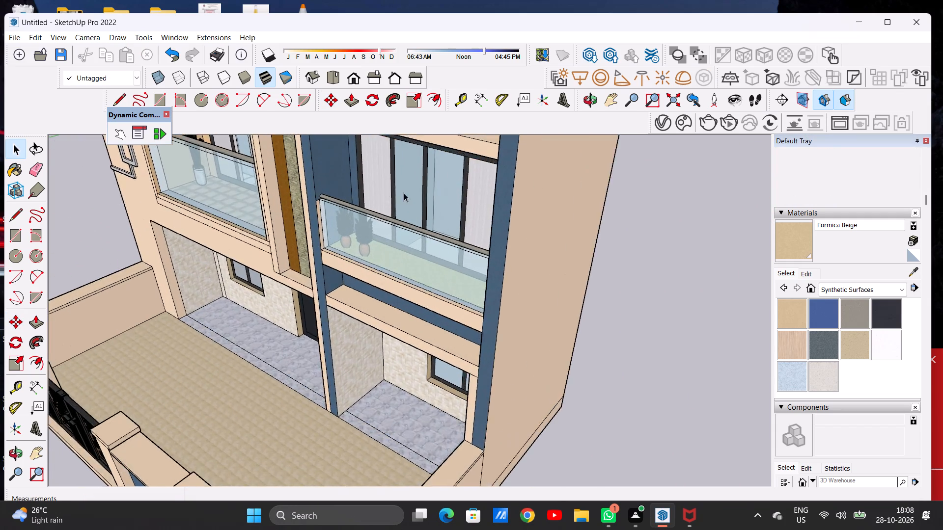
scroll(404, 193, "up", 13)
middle_click_drag(372, 229, 256, 251)
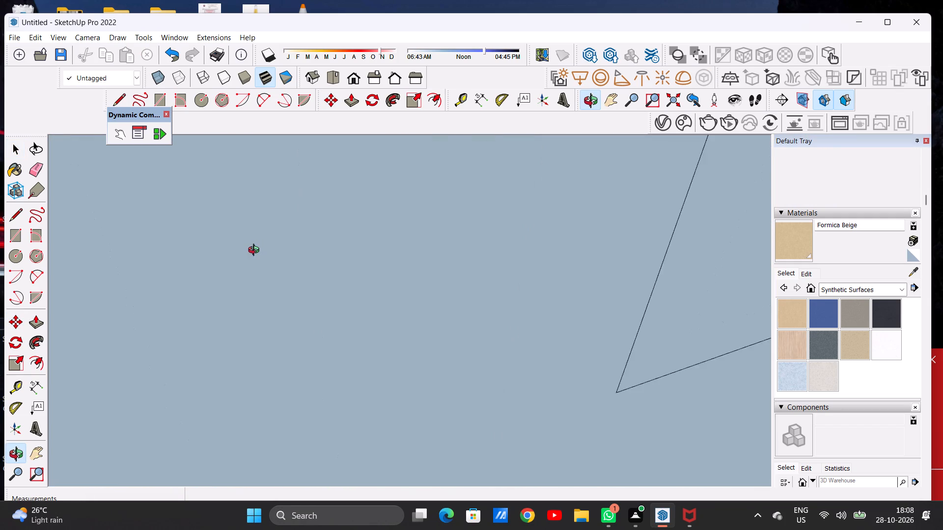
middle_click_drag(256, 251, 287, 246)
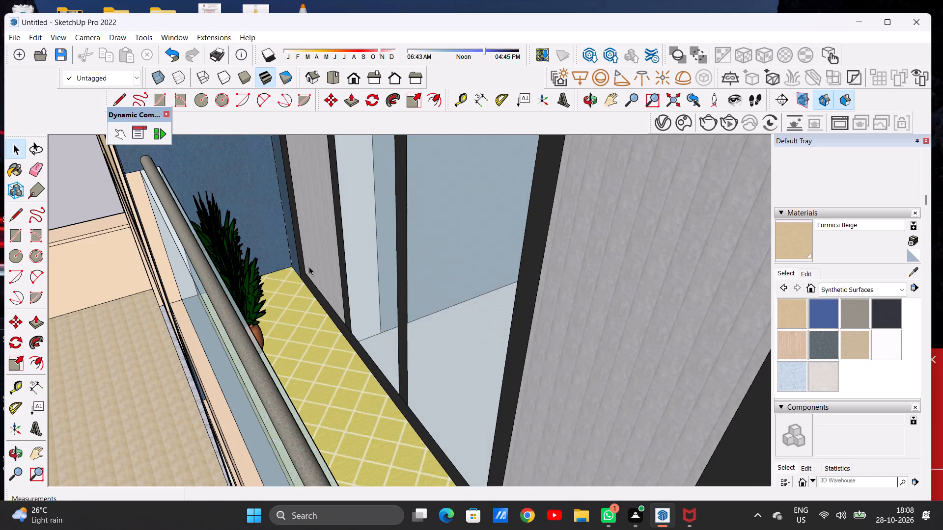
scroll(313, 271, "down", 5)
middle_click_drag(283, 277, 473, 207)
scroll(313, 284, "down", 3)
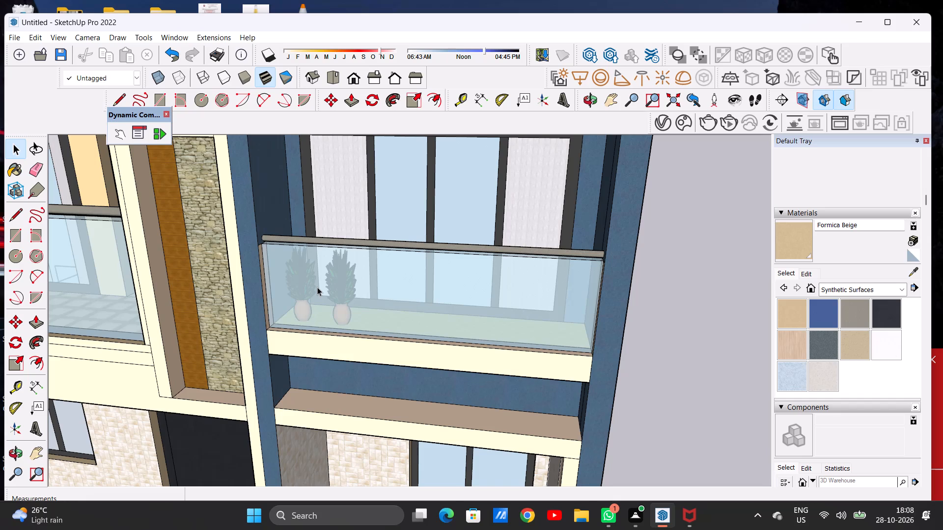
scroll(323, 288, "down", 5)
scroll(361, 277, "down", 5)
middle_click_drag(362, 294, 396, 251)
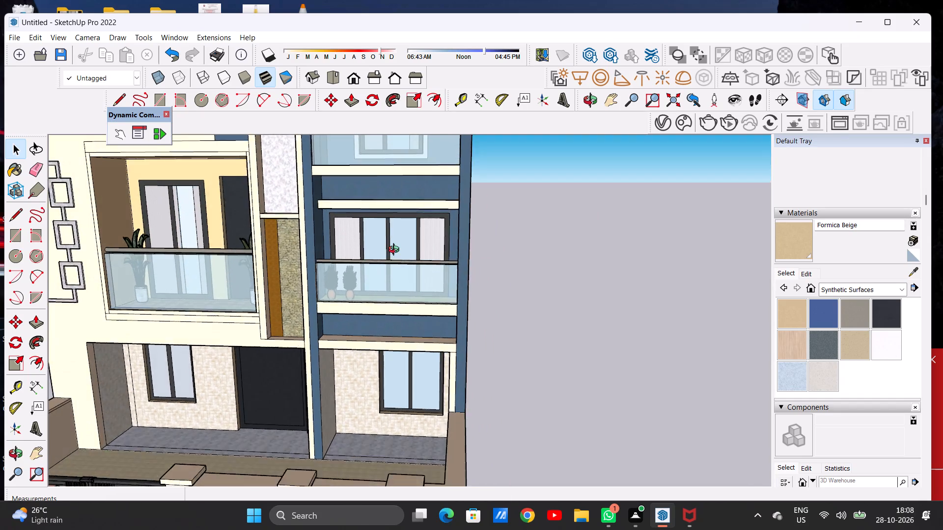
middle_click_drag(396, 251, 398, 248)
scroll(328, 306, "down", 4)
scroll(329, 309, "up", 1)
scroll(333, 315, "down", 9)
scroll(339, 322, "up", 1)
scroll(339, 322, "down", 2)
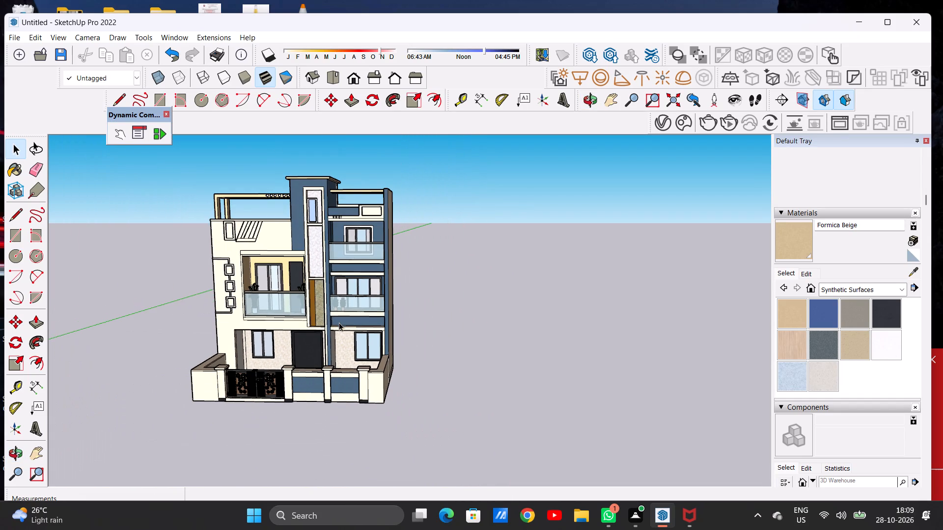
Examine the balconies and the blue-walled roof terrace from the front, from above and up close.
scroll(361, 250, "up", 7)
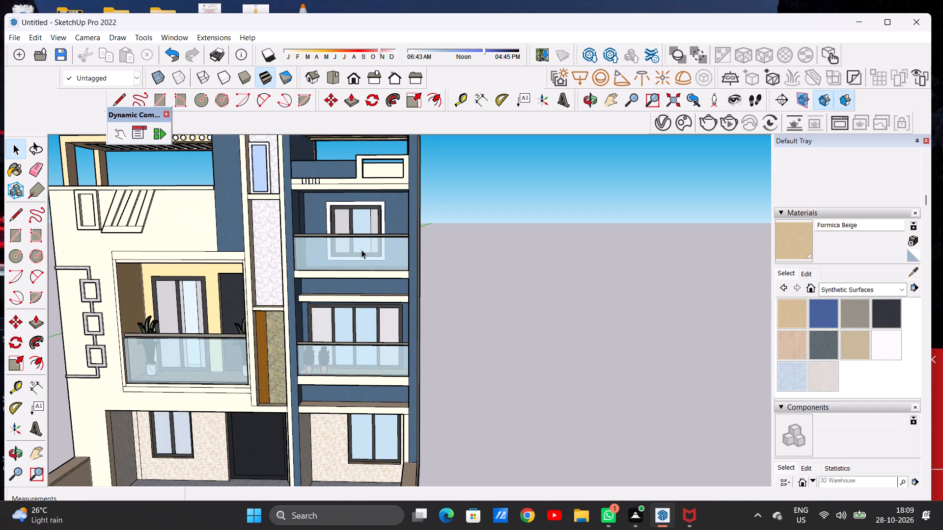
scroll(363, 248, "down", 7)
middle_click_drag(379, 227, 245, 303)
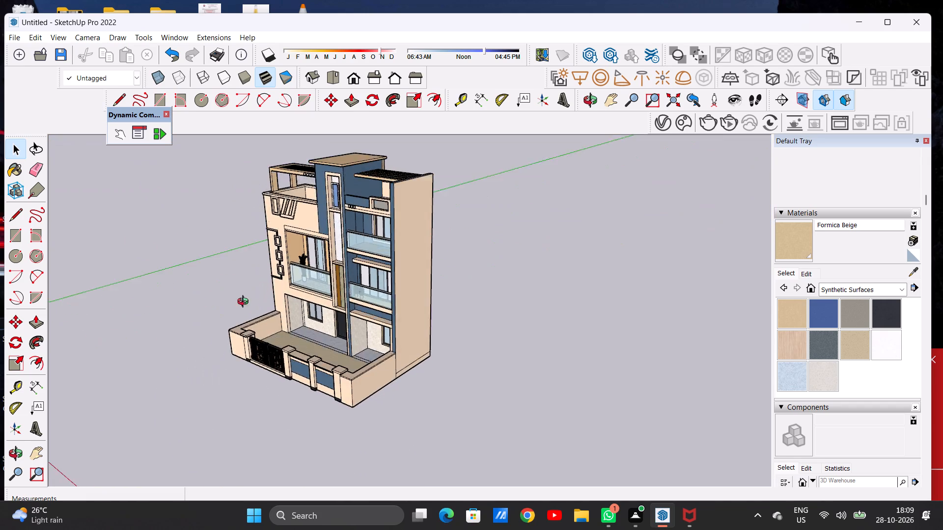
middle_click_drag(245, 303, 246, 312)
scroll(351, 183, "up", 13)
scroll(348, 212, "down", 1)
scroll(348, 212, "up", 3)
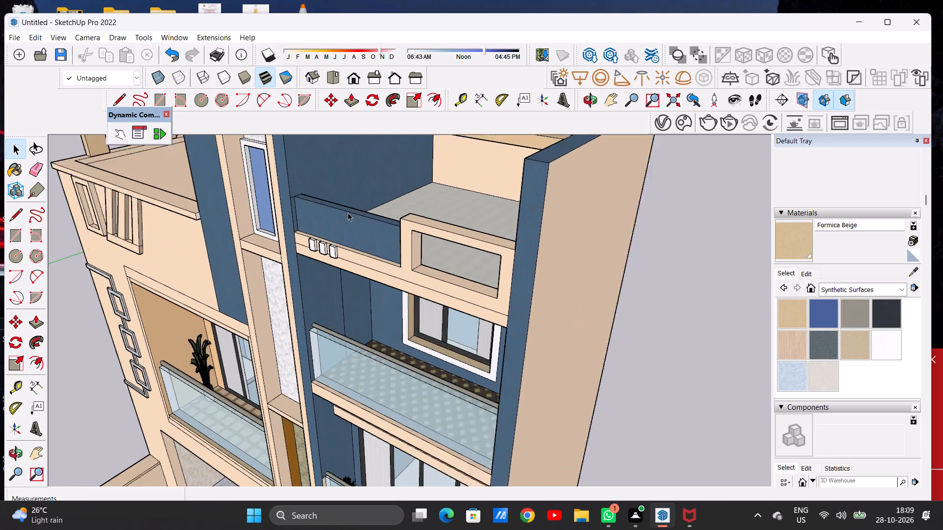
scroll(348, 212, "up", 2)
middle_click_drag(372, 214, 377, 222)
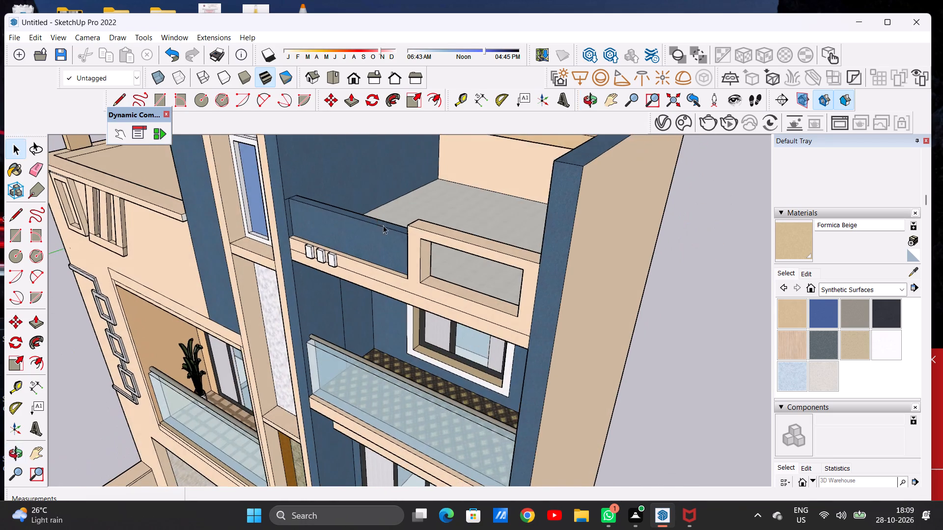
scroll(394, 232, "down", 9)
scroll(411, 234, "up", 1)
scroll(412, 234, "down", 13)
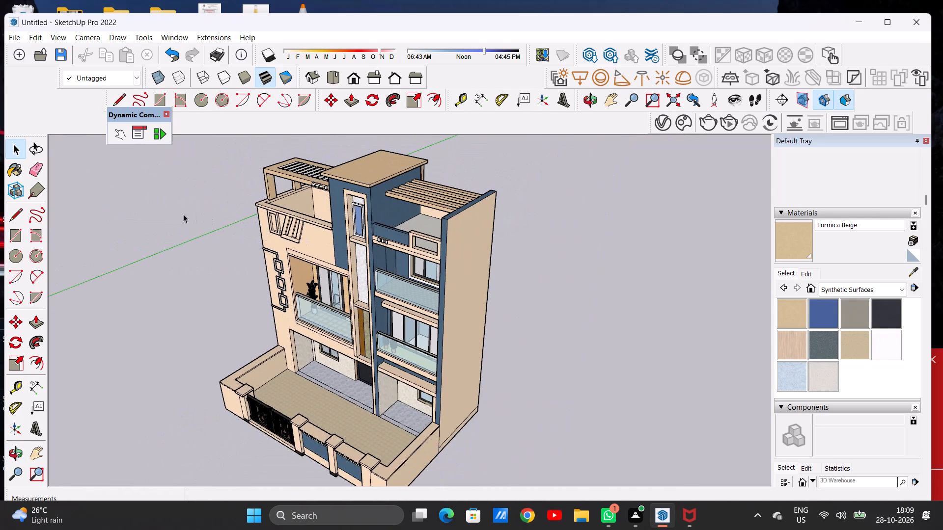
Import the Flora+17 plant model from the Downloads folder.
left_click(14, 34)
left_click(62, 242)
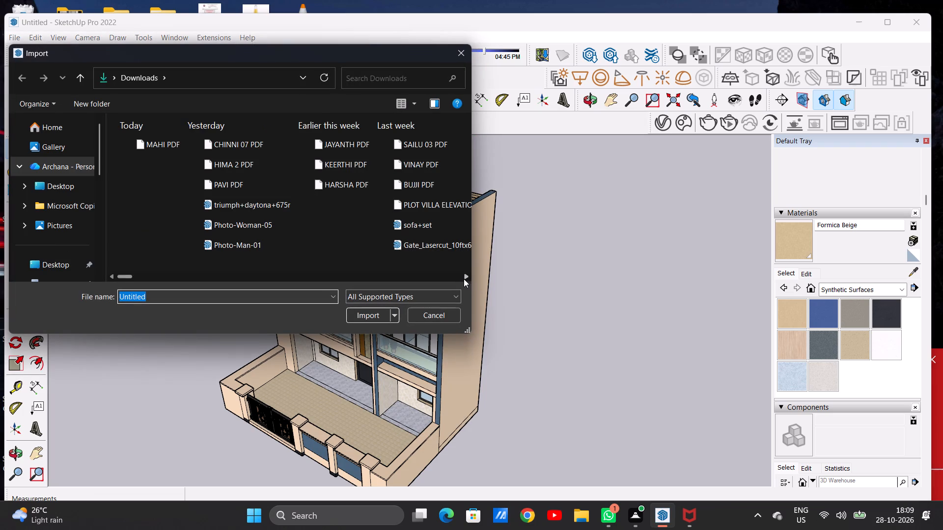
left_click(463, 277)
left_click(463, 277)
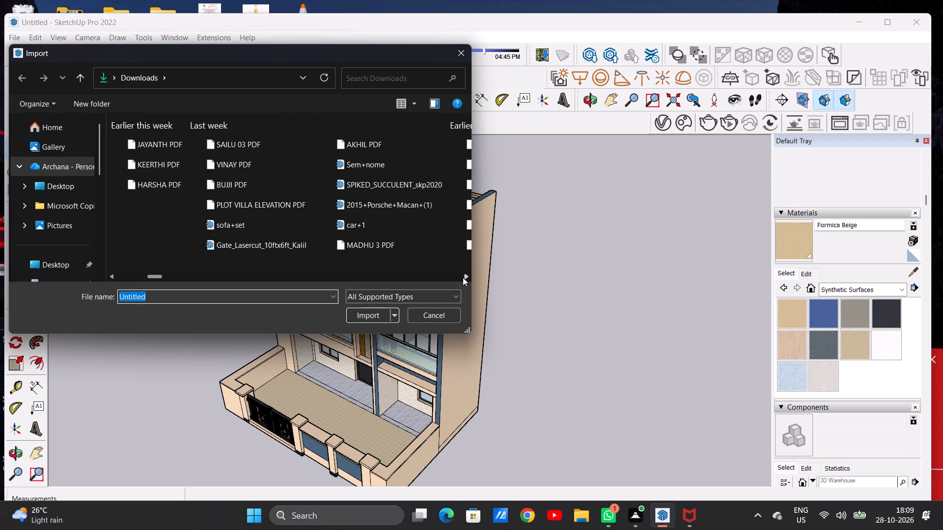
left_click(463, 277)
left_click(463, 277)
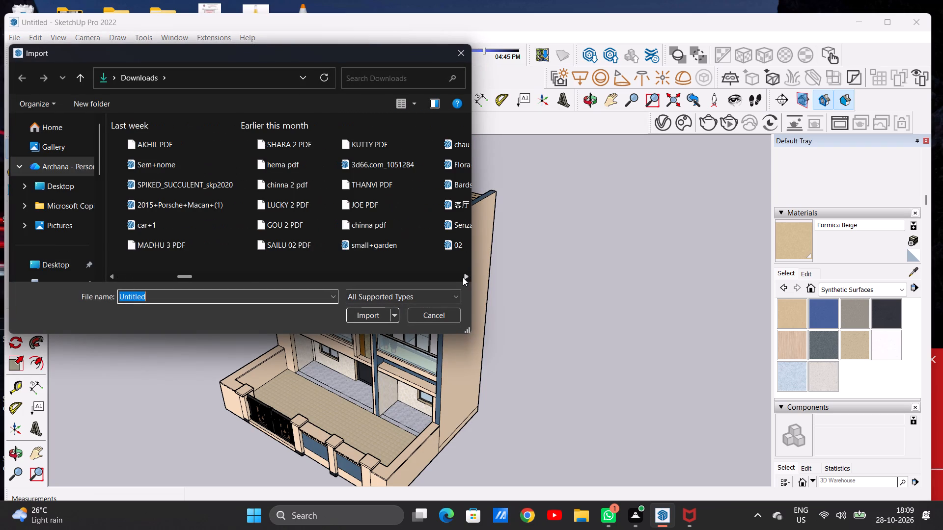
left_click(463, 277)
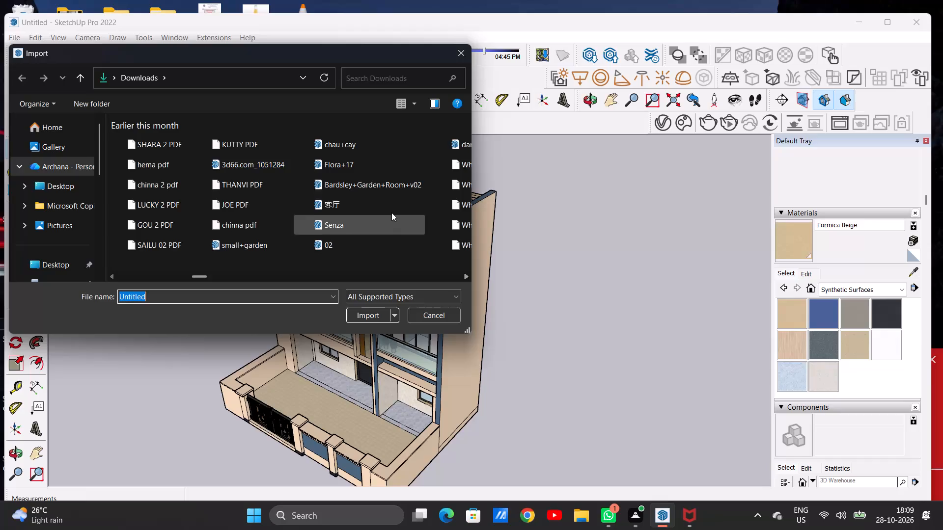
double_click(366, 171)
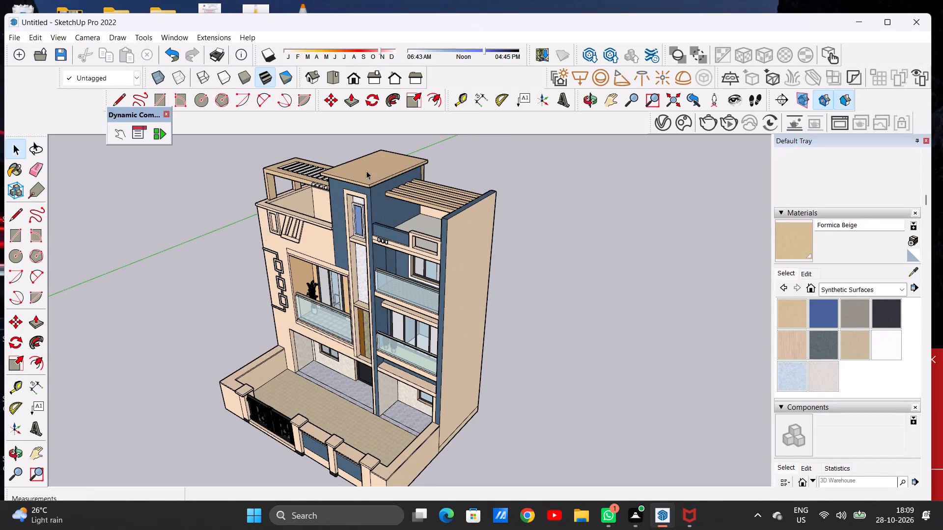
scroll(366, 171, "down", 2)
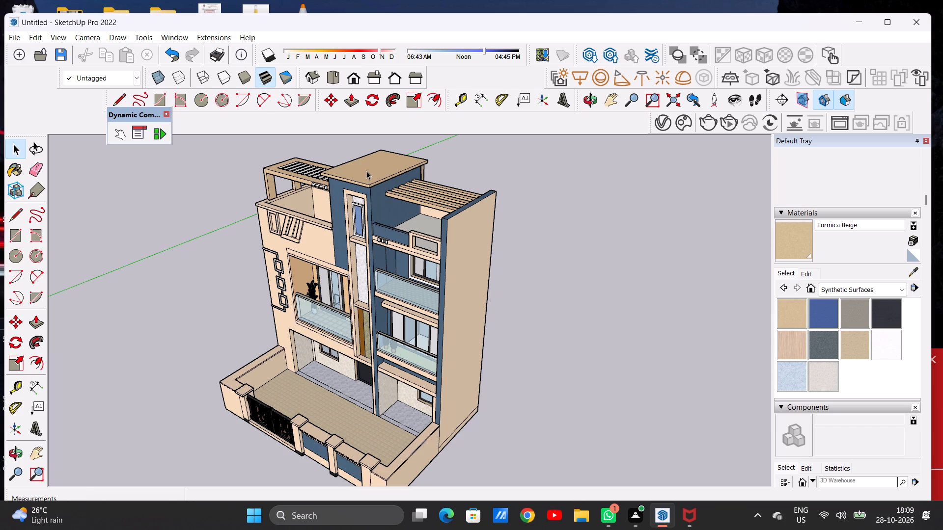
scroll(403, 263, "down", 7)
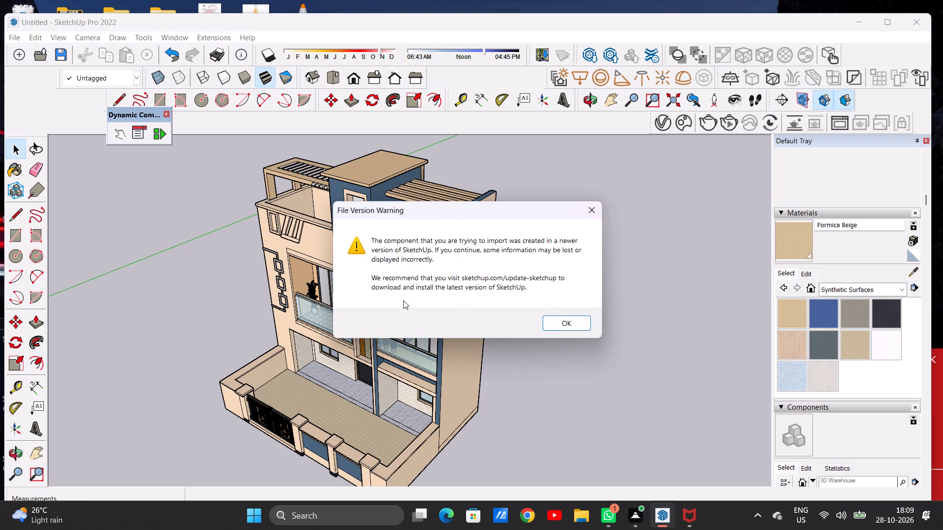
left_click(555, 325)
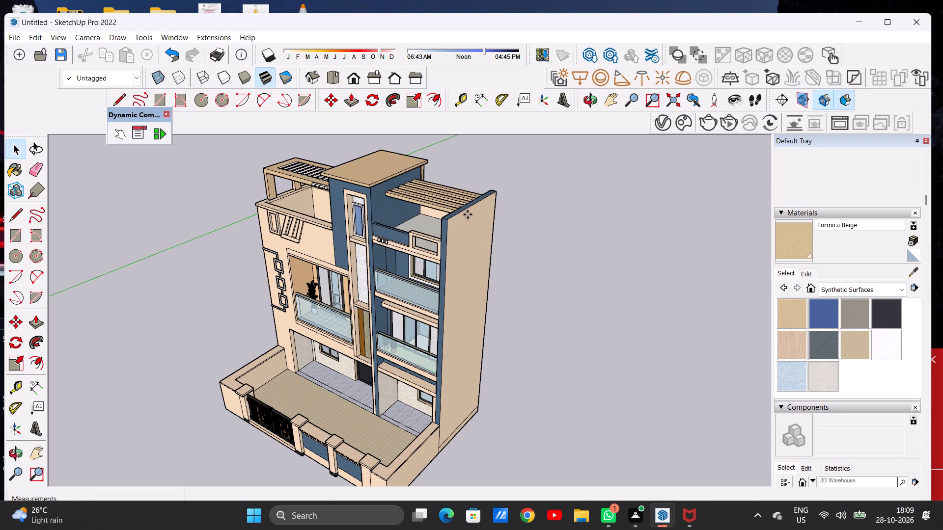
Place the imported plant on the blue-walled roof terrace, anchored at the parapet corner beside the framed rectangular opening.
scroll(422, 226, "up", 16)
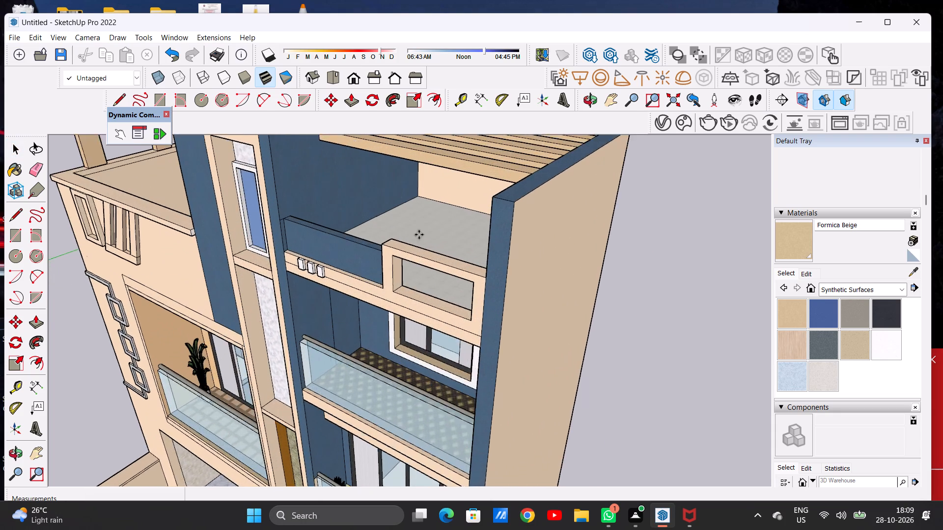
scroll(403, 235, "up", 7)
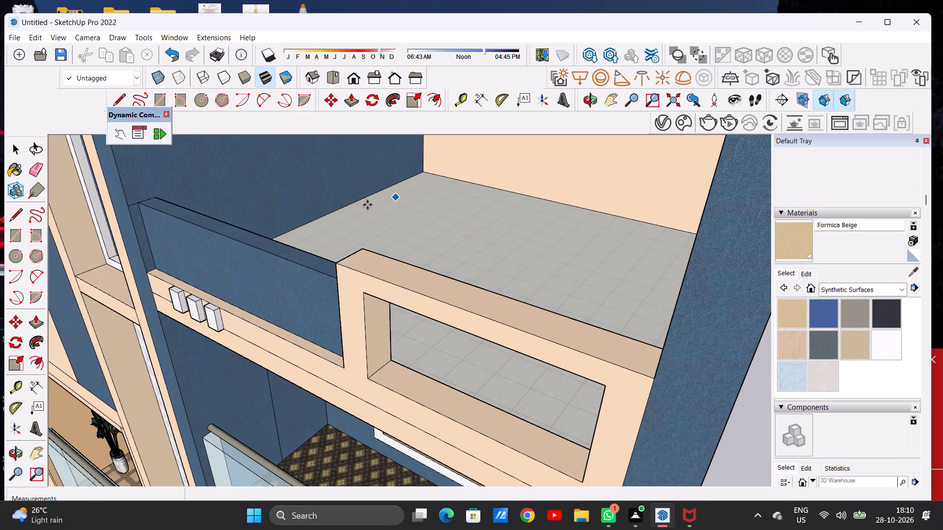
left_click(343, 282)
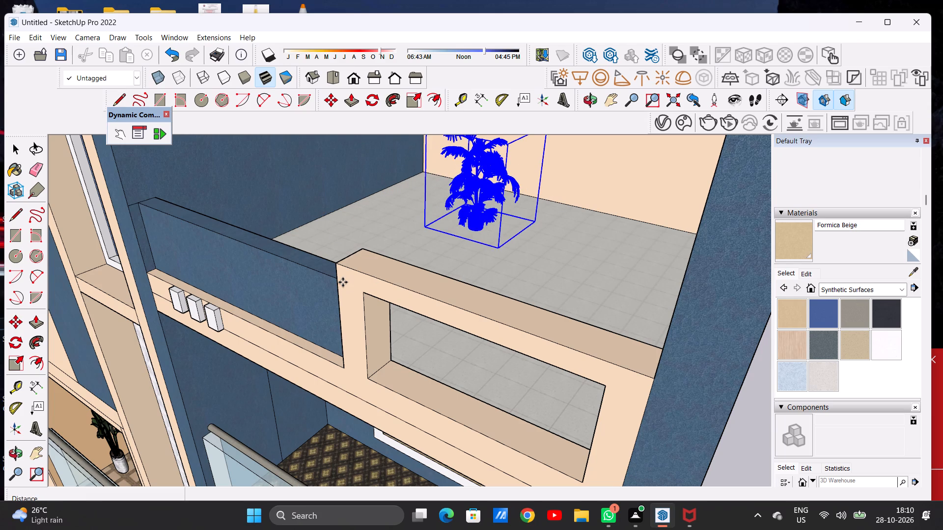
key("space")
Move the plant about 16' 2 9/16" across the roof terrace floor, into the corner between the blue parapet and the tower's side wall.
scroll(388, 239, "down", 4)
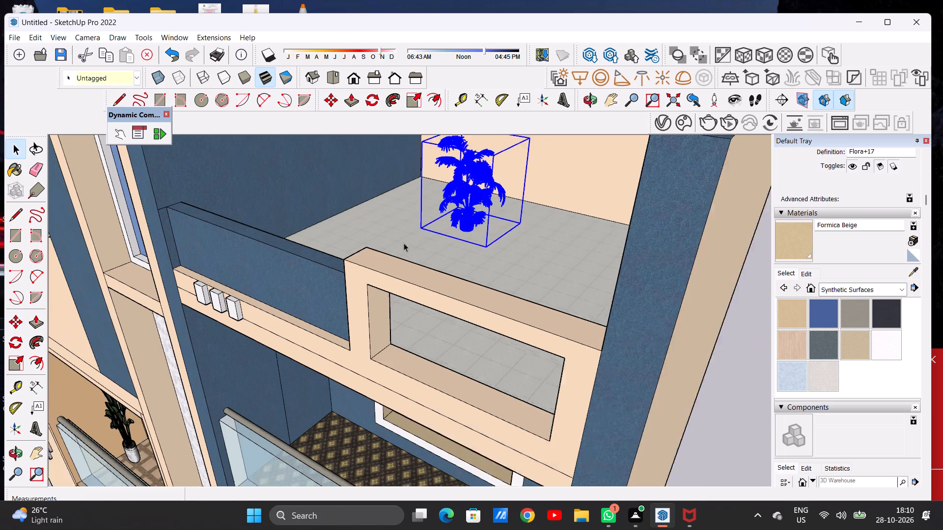
scroll(404, 243, "down", 1)
middle_click_drag(454, 234, 263, 253)
middle_click_drag(465, 218, 333, 210)
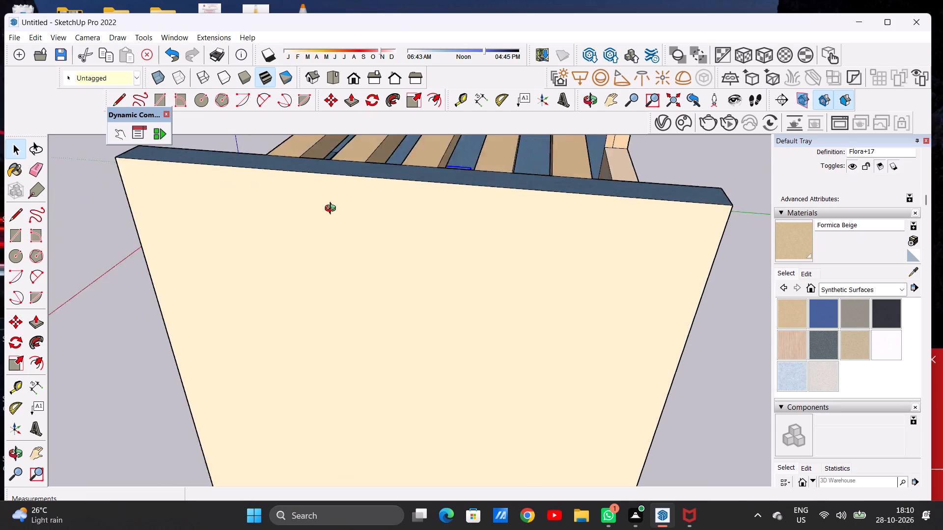
middle_click_drag(333, 210, 103, 228)
scroll(352, 216, "down", 6)
middle_click_drag(537, 276, 524, 237)
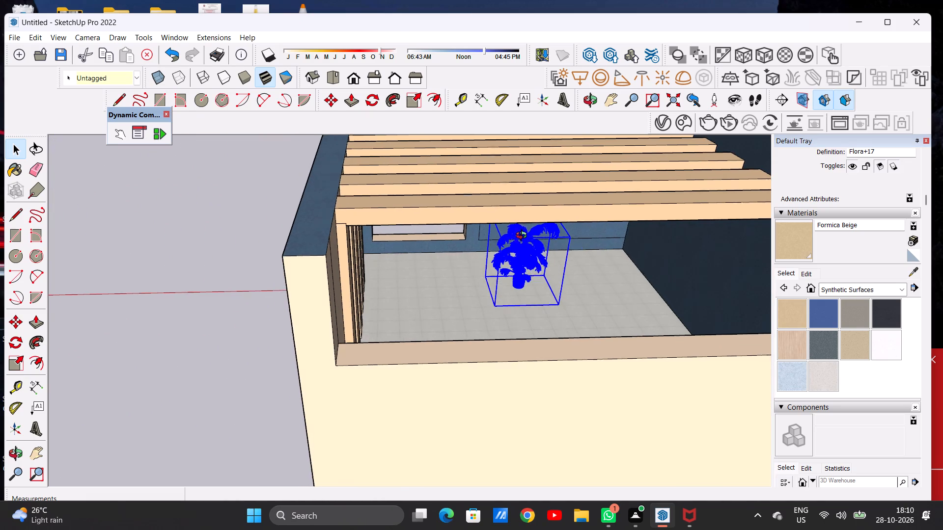
middle_click_drag(524, 237, 467, 266)
scroll(506, 287, "up", 9)
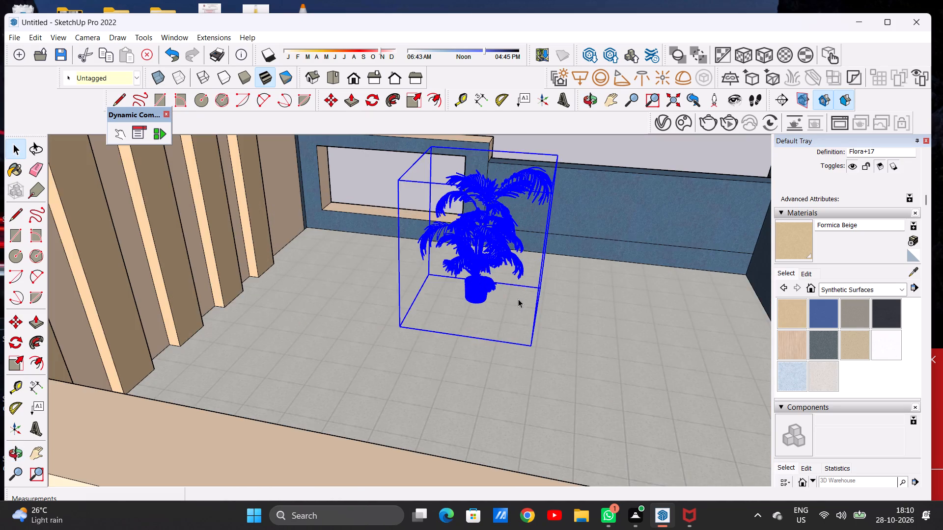
scroll(518, 299, "up", 2)
scroll(518, 299, "down", 5)
middle_click_drag(531, 307, 529, 297)
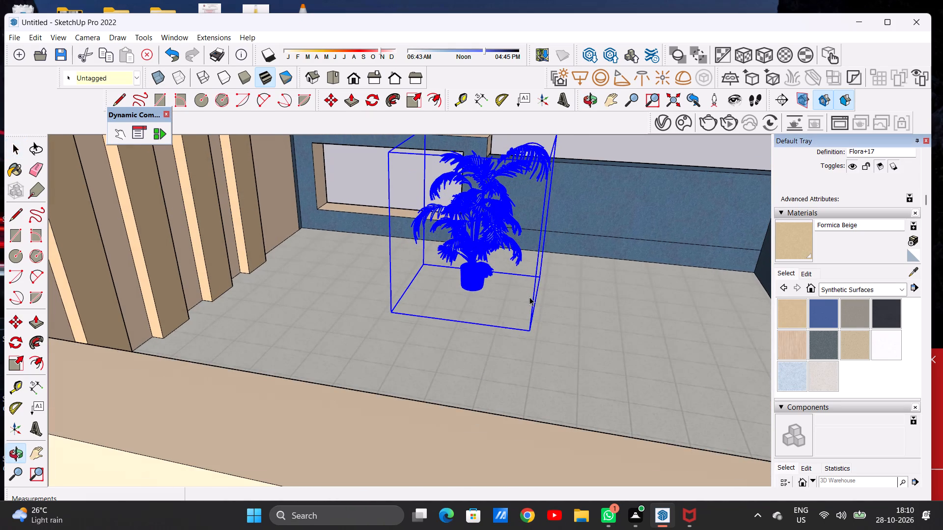
key("m")
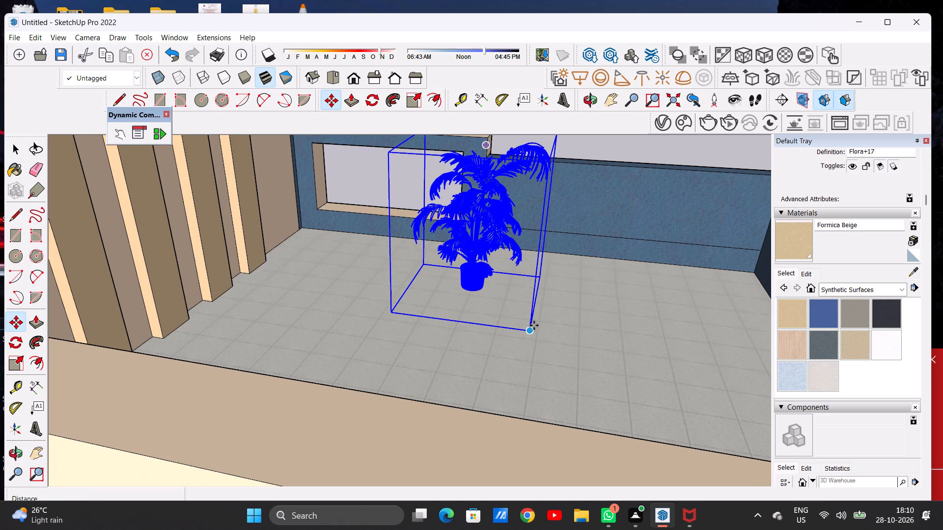
left_click(534, 325)
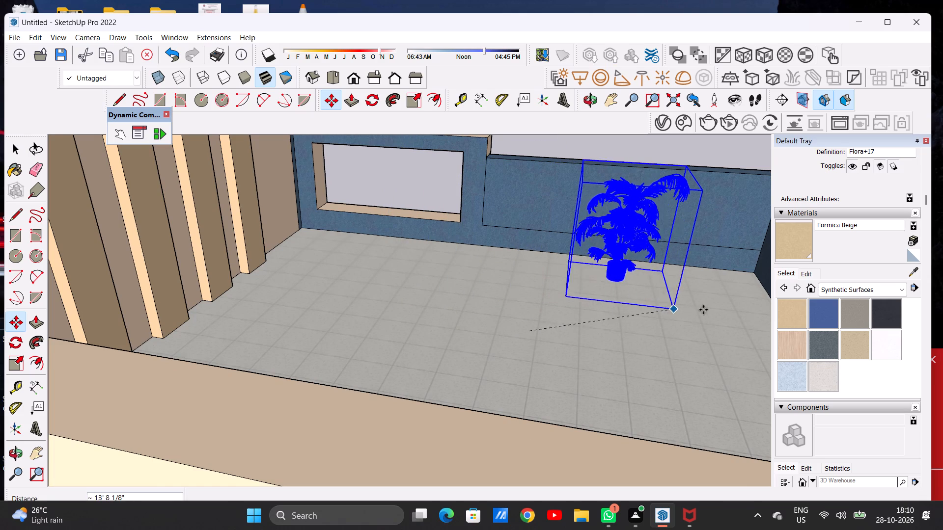
left_click(767, 314)
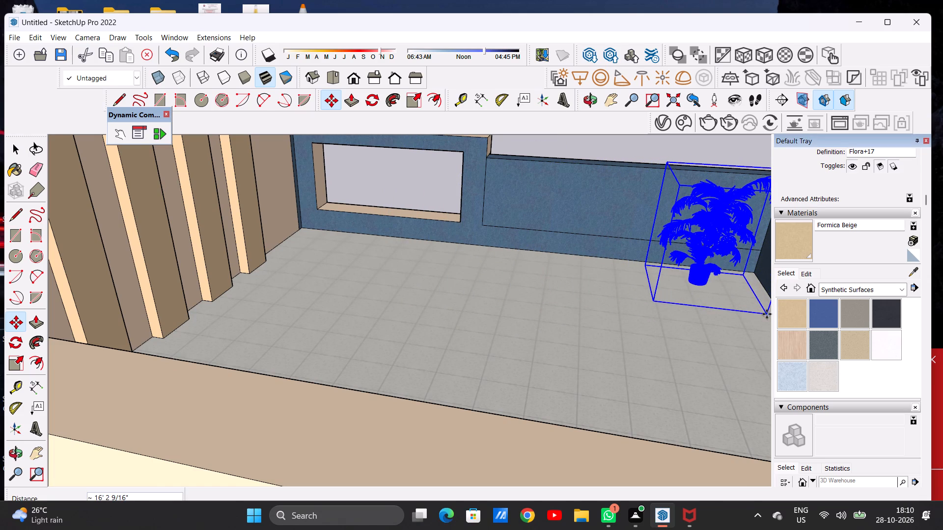
key("space")
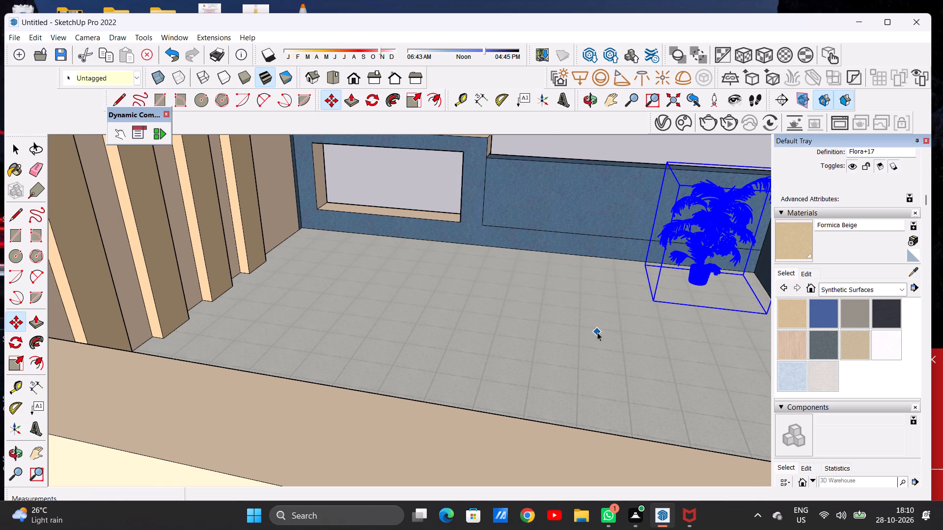
left_click(603, 150)
Examine the plant's position and visibility on the roof terrace from behind, in the front elevation and from above.
scroll(592, 283, "down", 5)
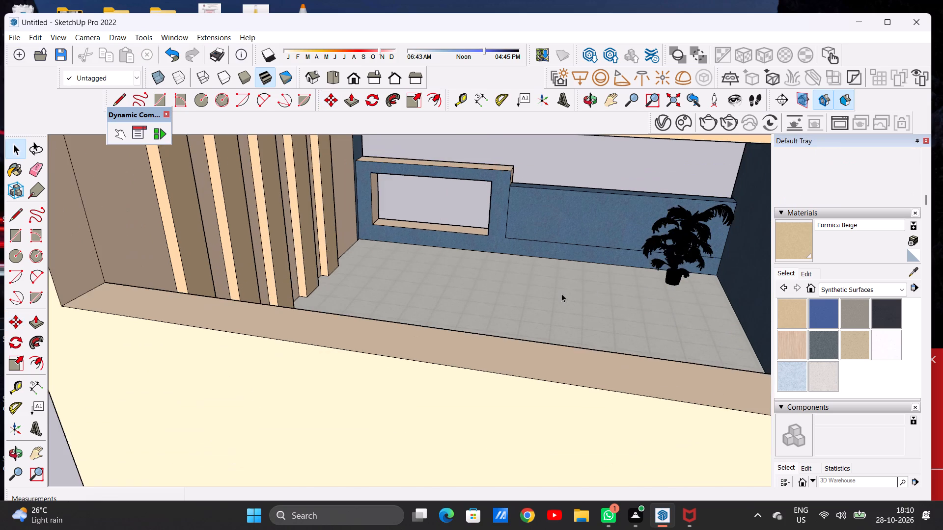
scroll(561, 293, "down", 17)
scroll(473, 279, "down", 5)
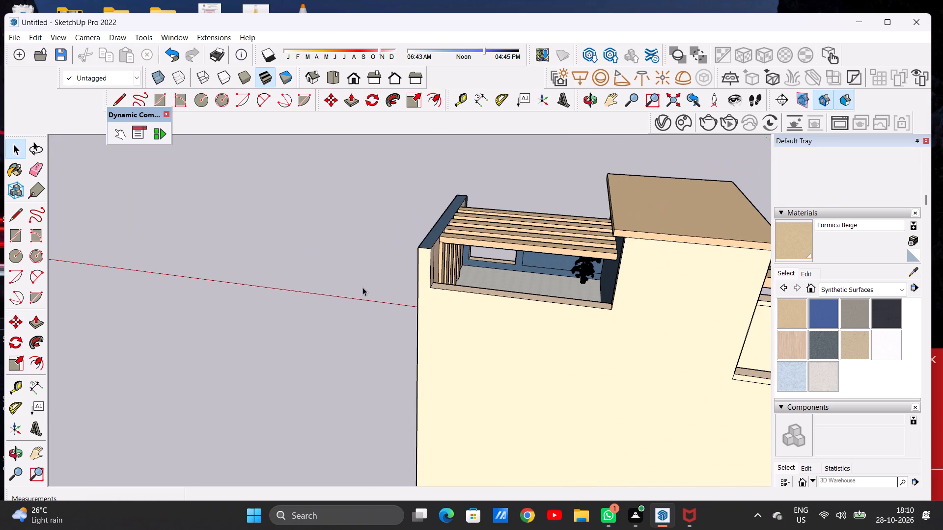
middle_click_drag(379, 290, 456, 290)
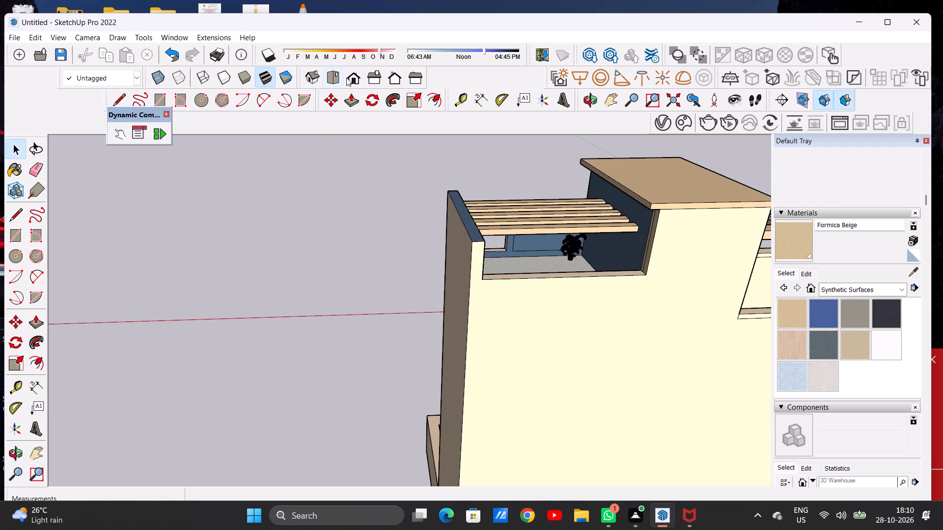
left_click(346, 78)
scroll(511, 170, "up", 5)
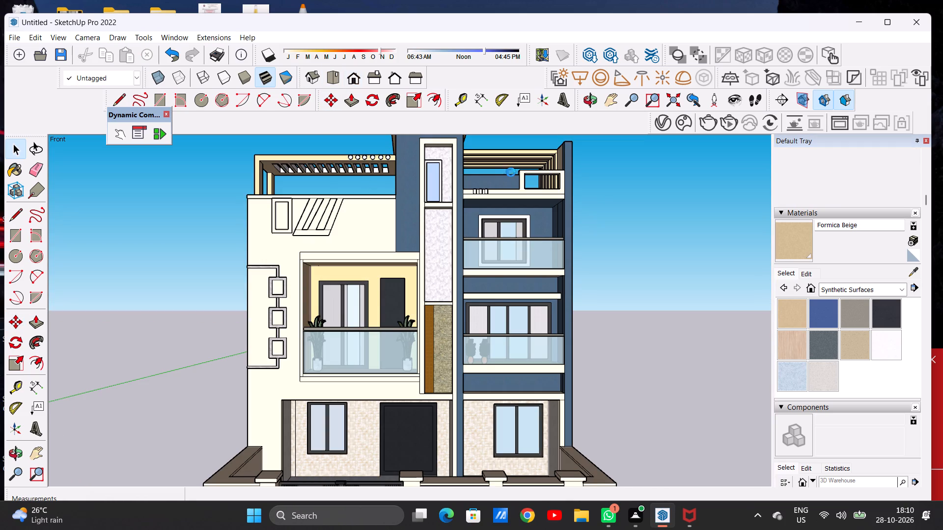
scroll(534, 189, "up", 1)
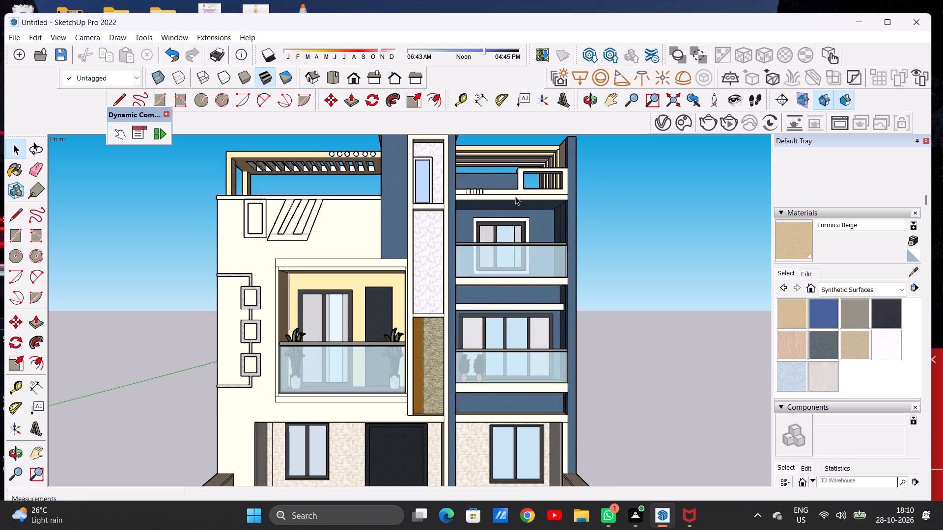
scroll(343, 208, "down", 5)
middle_click_drag(446, 183, 381, 310)
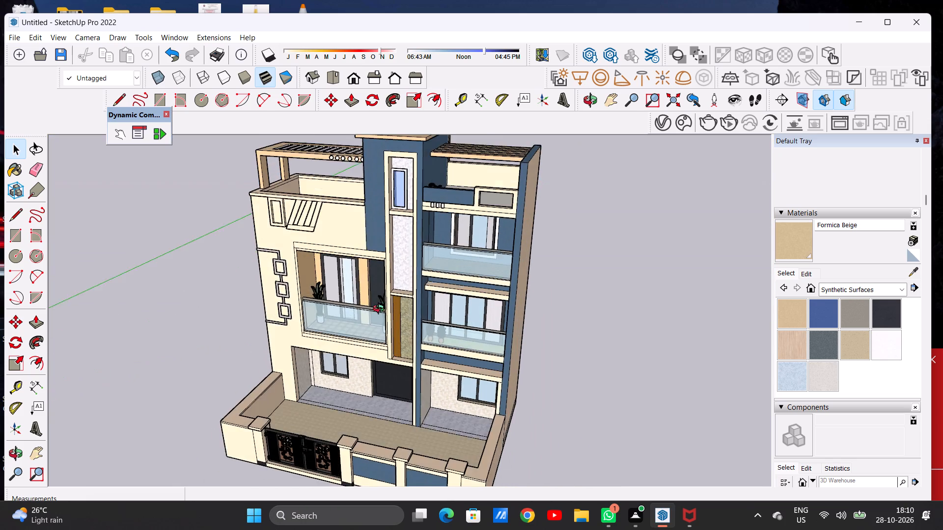
middle_click_drag(381, 310, 392, 327)
scroll(447, 204, "up", 9)
scroll(447, 204, "down", 1)
scroll(447, 204, "up", 5)
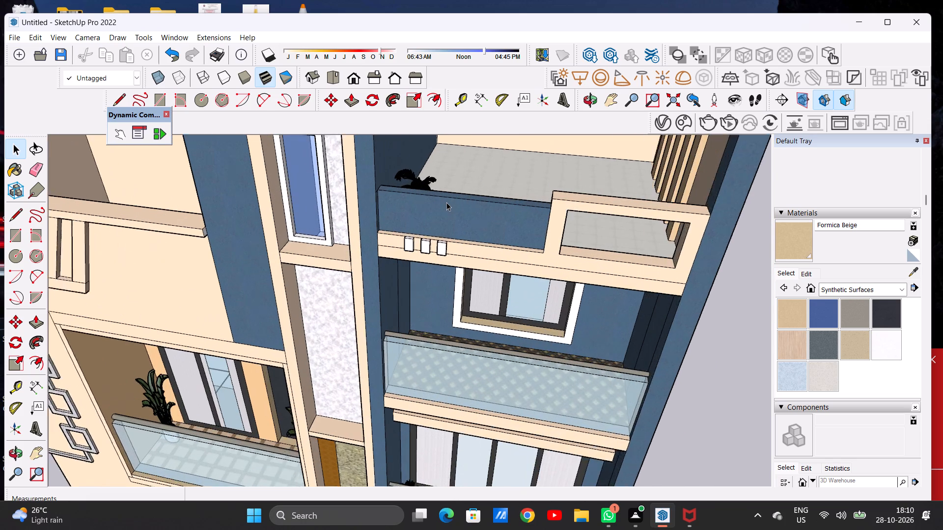
scroll(437, 198, "down", 7)
scroll(403, 226, "down", 12)
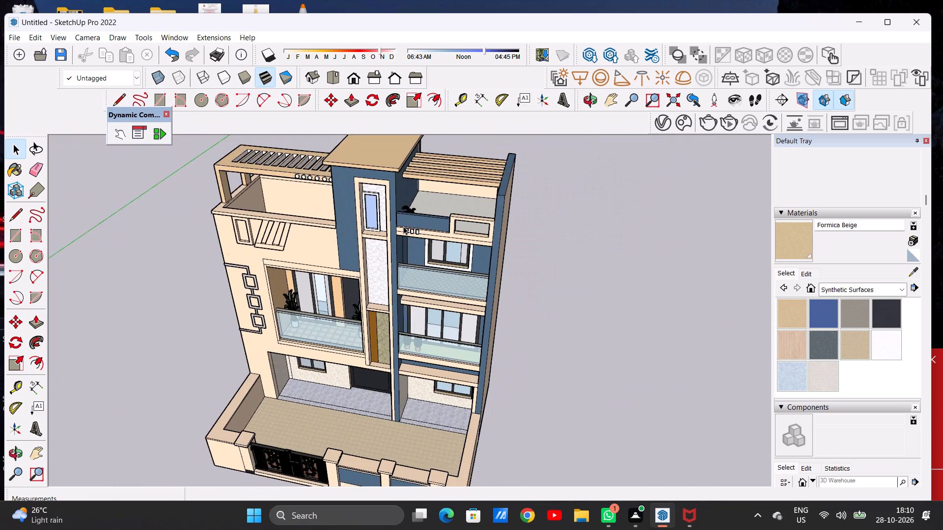
scroll(426, 203, "up", 14)
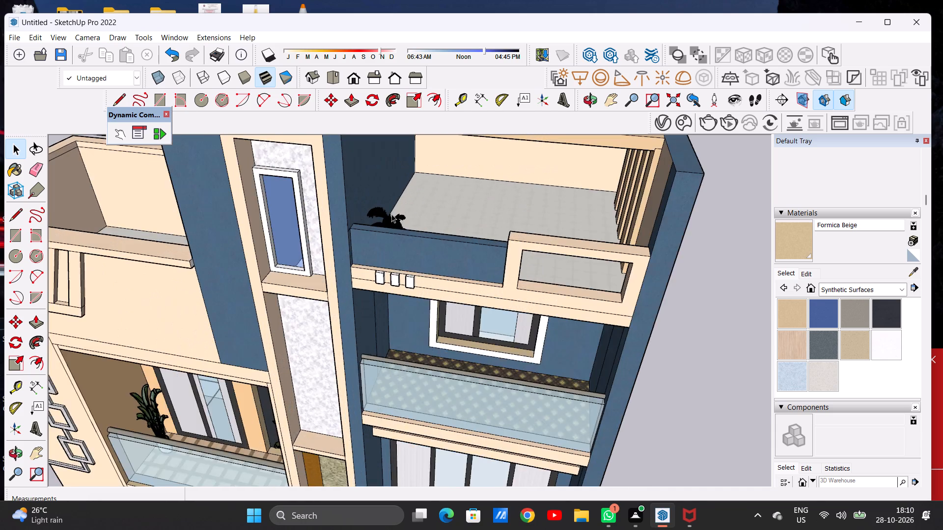
Scale the roof terrace plant to about 1.36 times its height and widen it along the red axis.
scroll(391, 214, "up", 8)
left_click(392, 230)
scroll(402, 224, "down", 5)
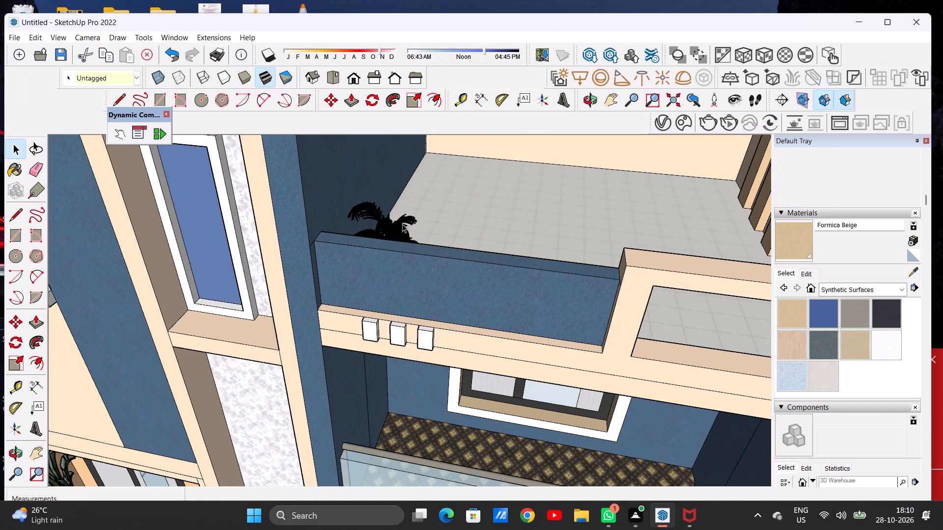
left_click(407, 97)
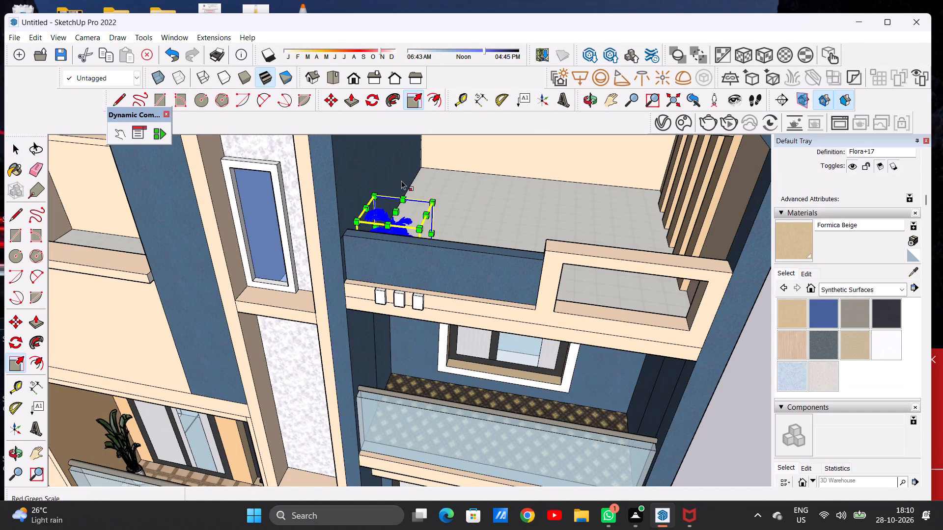
left_click(399, 215)
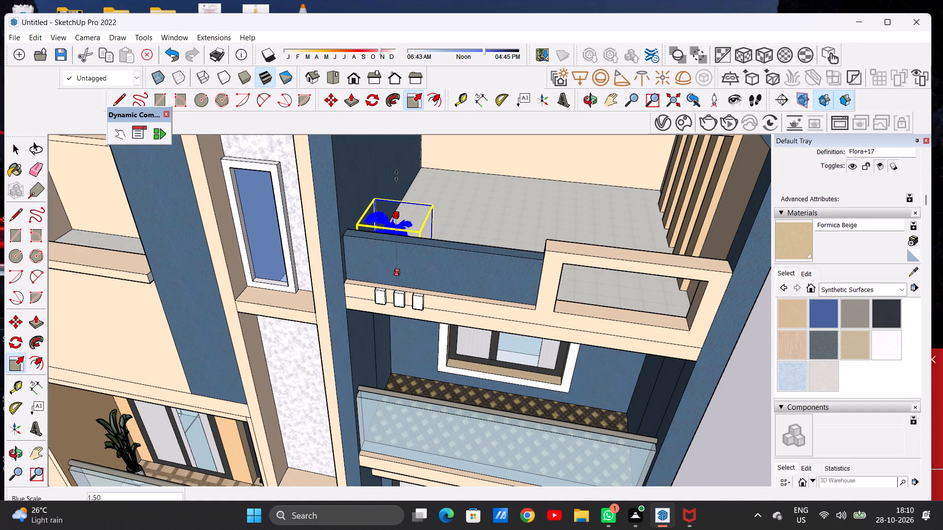
left_click(395, 188)
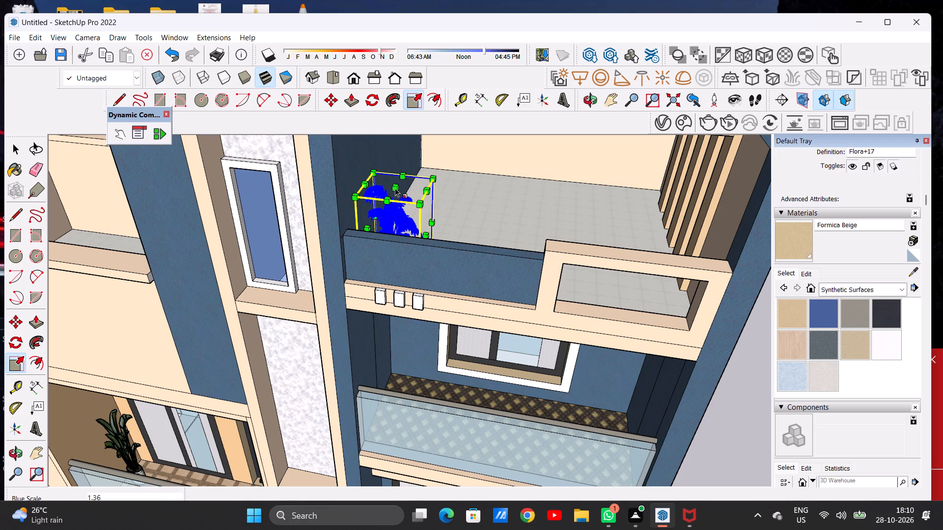
left_click(434, 225)
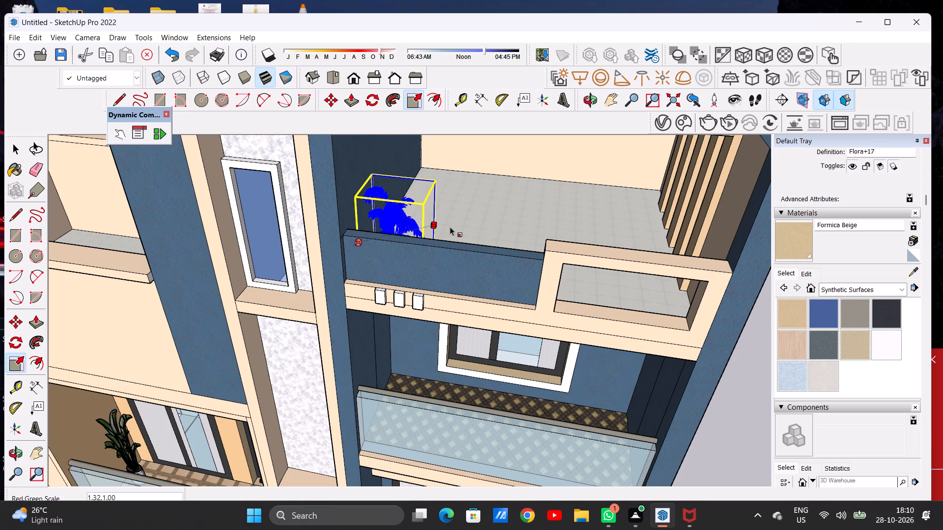
left_click(455, 226)
key("space")
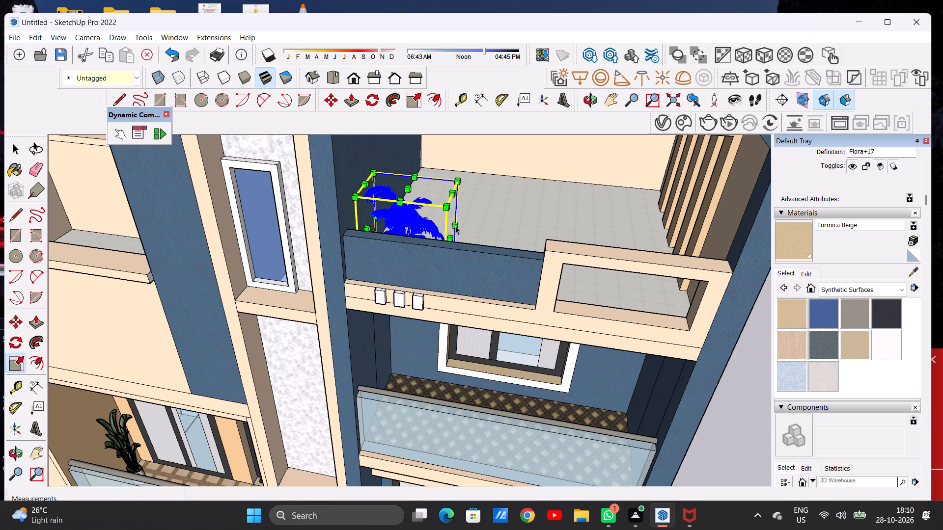
scroll(455, 226, "down", 4)
left_click(687, 259)
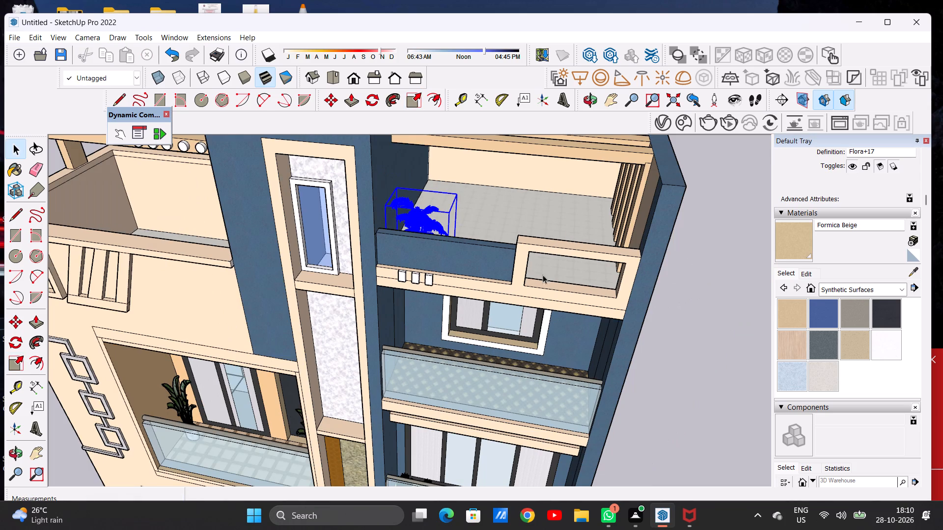
Scale the roof terrace plant about 1.05 times taller again and stretch it further along the red axis.
middle_click_drag(458, 293, 472, 189)
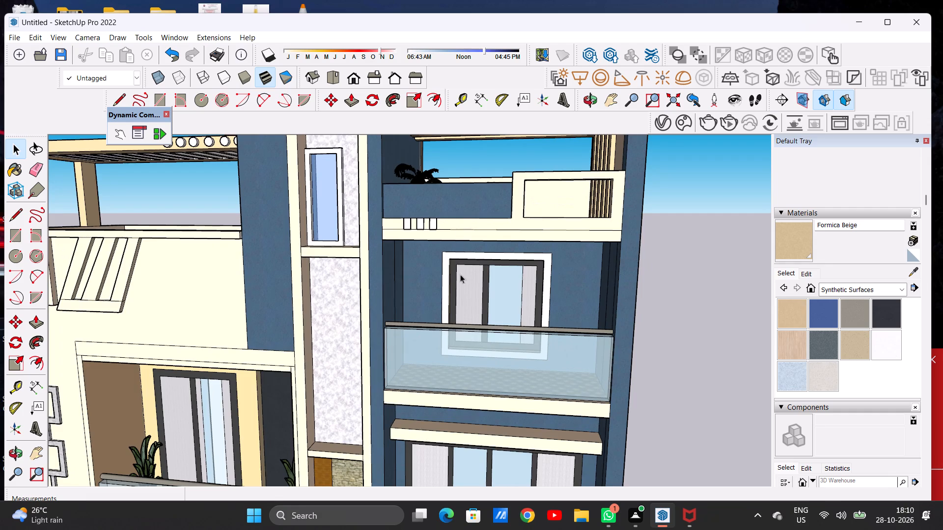
scroll(462, 288, "down", 11)
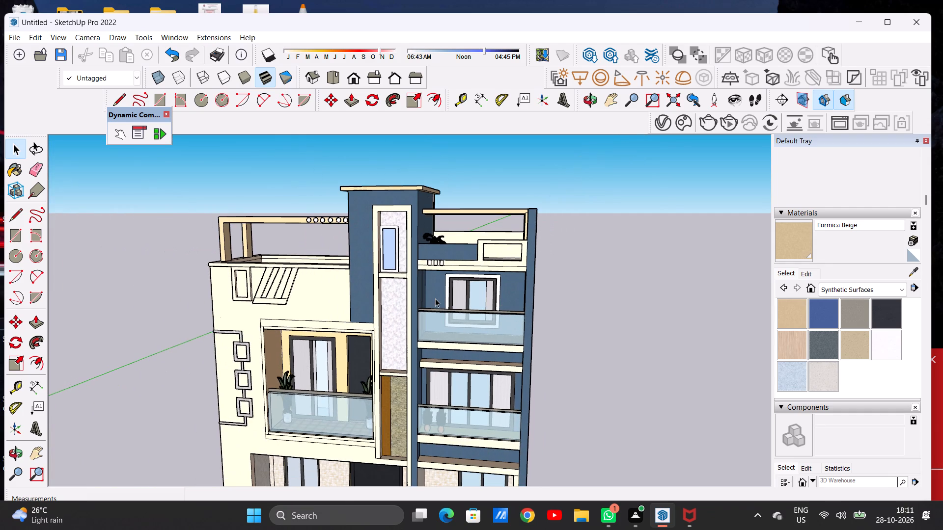
scroll(437, 228, "up", 18)
scroll(444, 243, "down", 1)
scroll(444, 243, "up", 2)
middle_click_drag(431, 247, 420, 303)
scroll(420, 287, "up", 6)
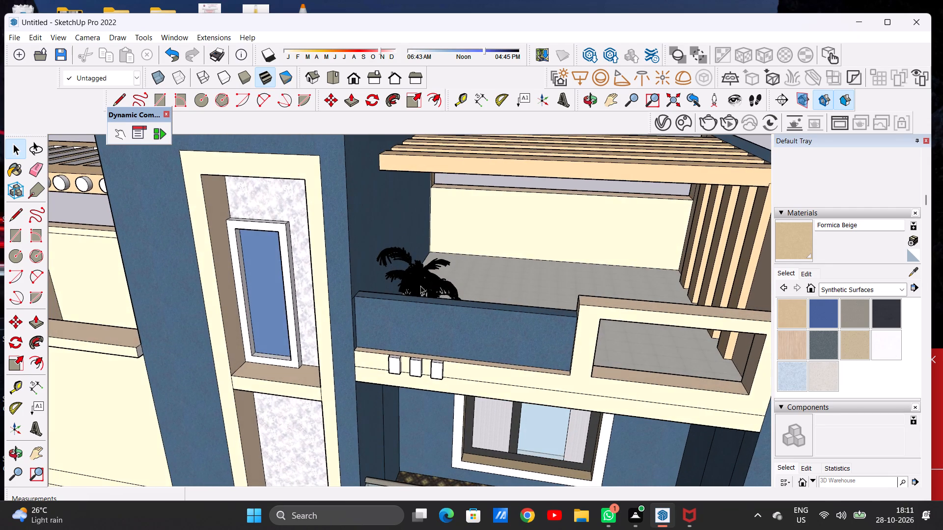
scroll(420, 286, "up", 8)
left_click(418, 277)
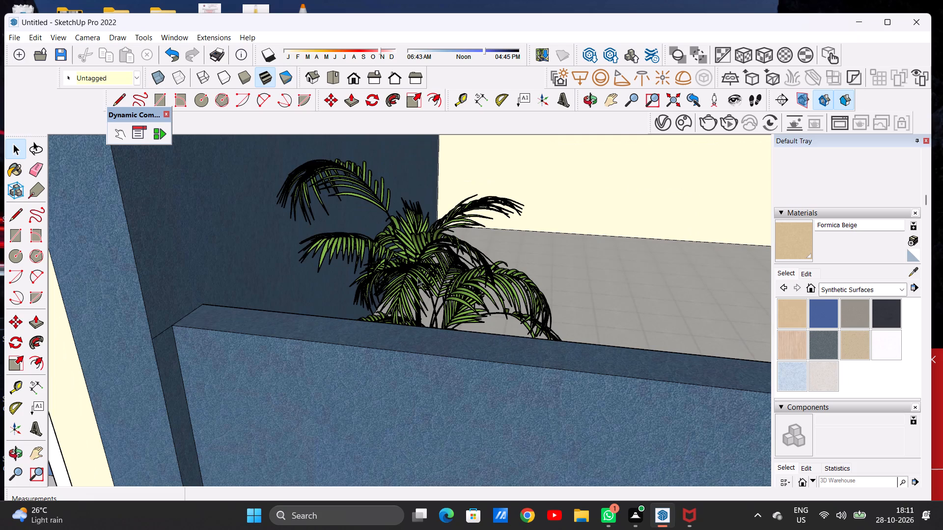
left_click(409, 106)
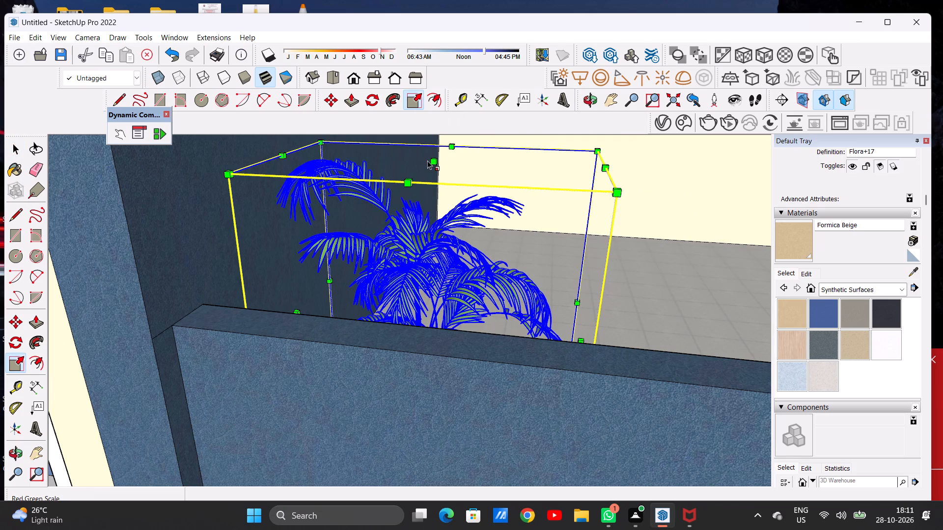
left_click(431, 161)
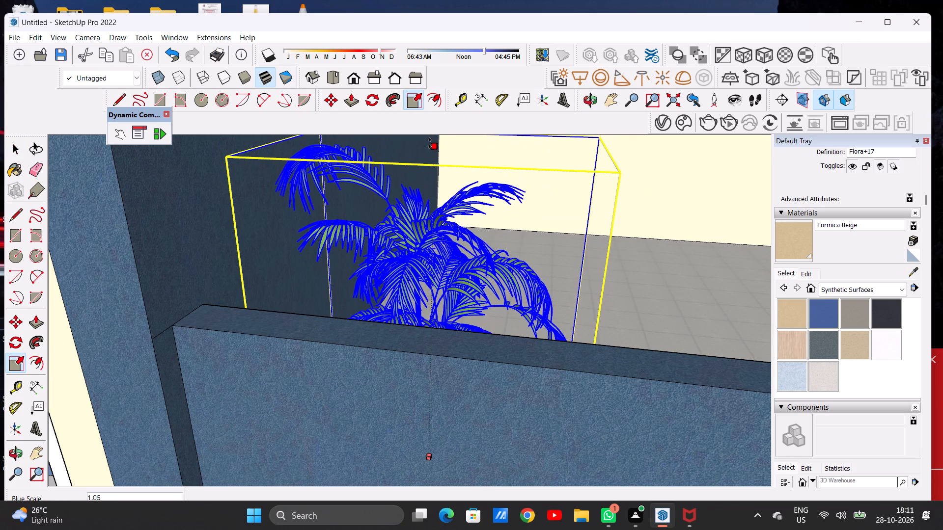
left_click(430, 143)
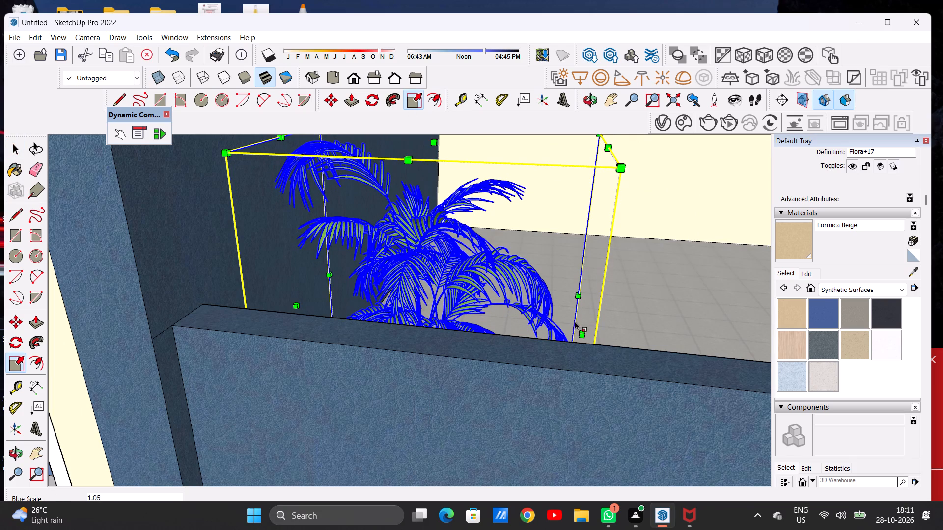
left_click(584, 336)
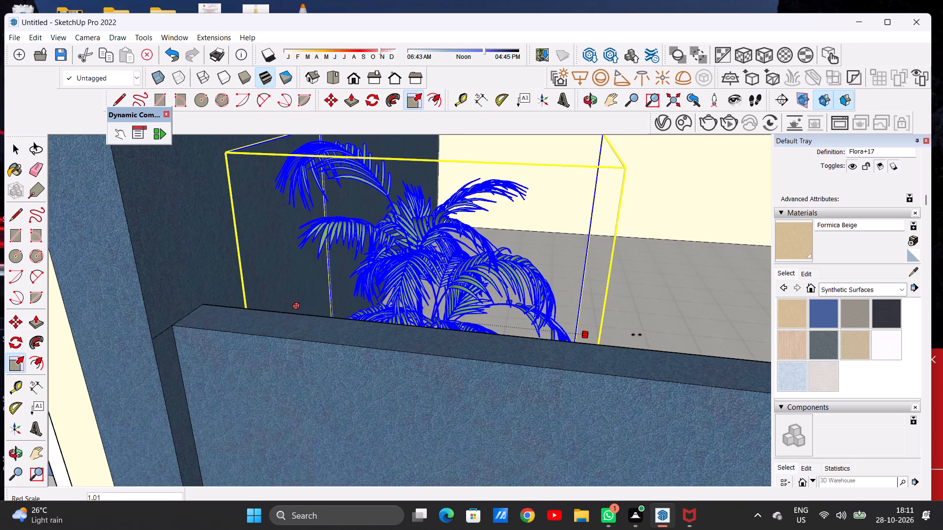
left_click(638, 335)
key("space")
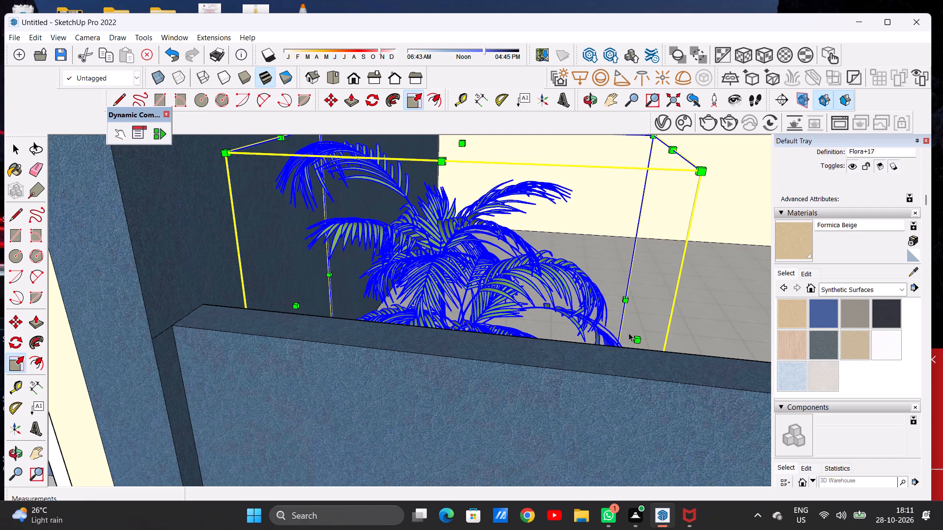
Examine the enlarged plant's size and visibility above the blue parapet from close up and against the whole front elevation.
scroll(507, 309, "down", 6)
scroll(507, 309, "up", 1)
scroll(492, 294, "down", 8)
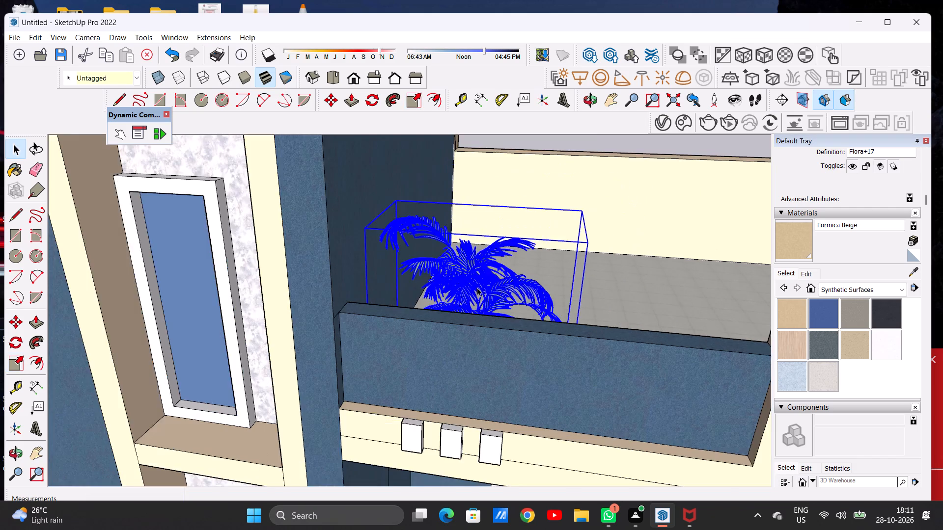
scroll(477, 288, "down", 19)
scroll(472, 286, "down", 7)
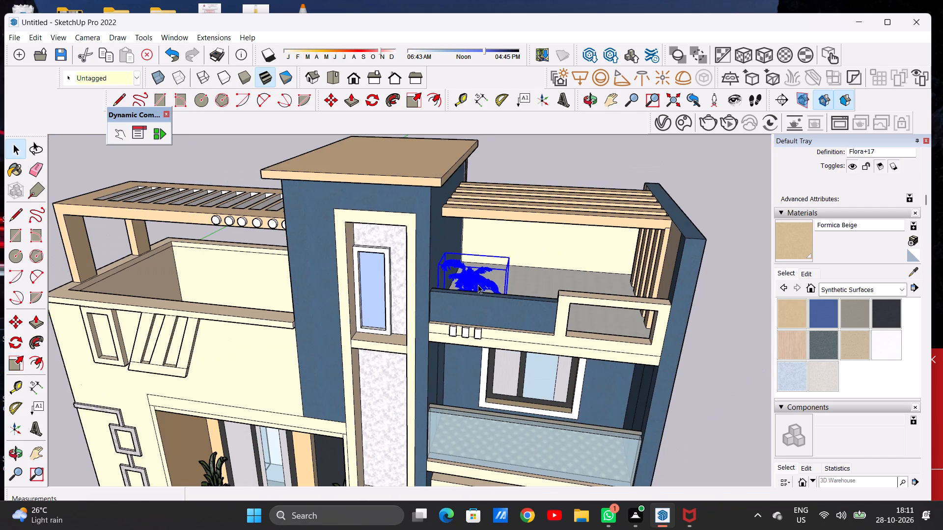
left_click(720, 325)
scroll(472, 274, "down", 7)
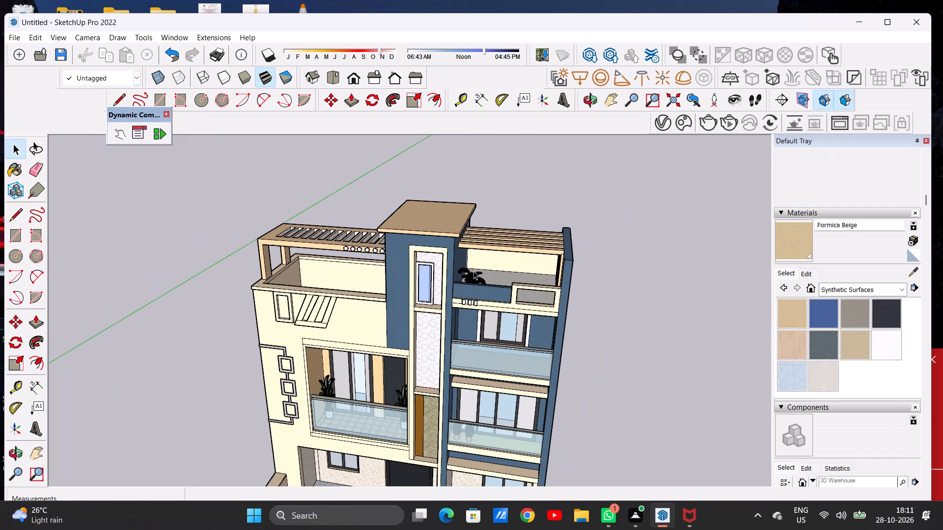
scroll(471, 264, "down", 2)
scroll(471, 264, "up", 1)
scroll(471, 264, "down", 4)
middle_click_drag(461, 312, 478, 269)
scroll(478, 269, "up", 14)
scroll(471, 267, "up", 8)
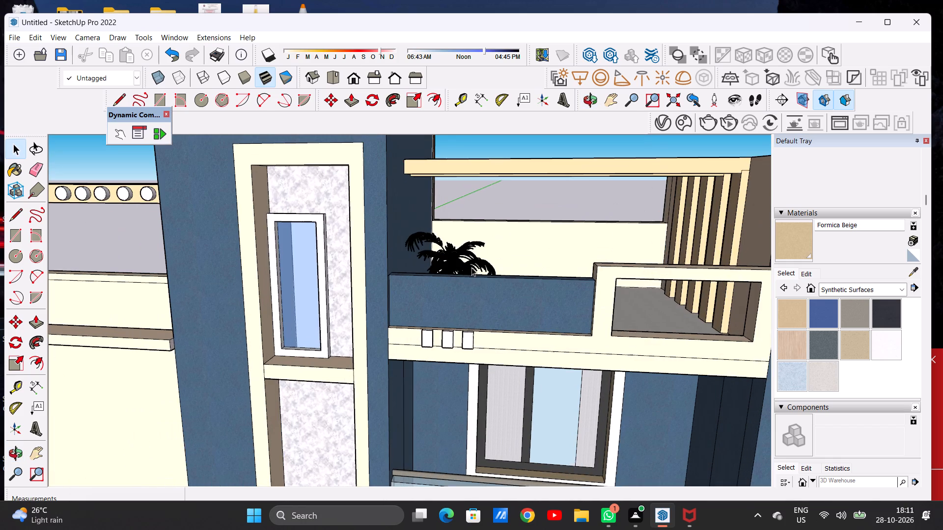
scroll(476, 267, "down", 17)
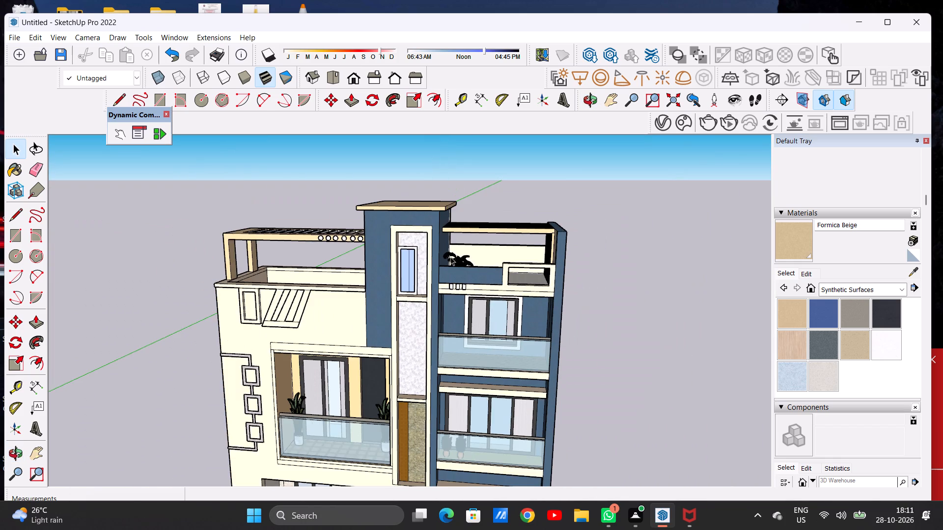
scroll(447, 254, "down", 9)
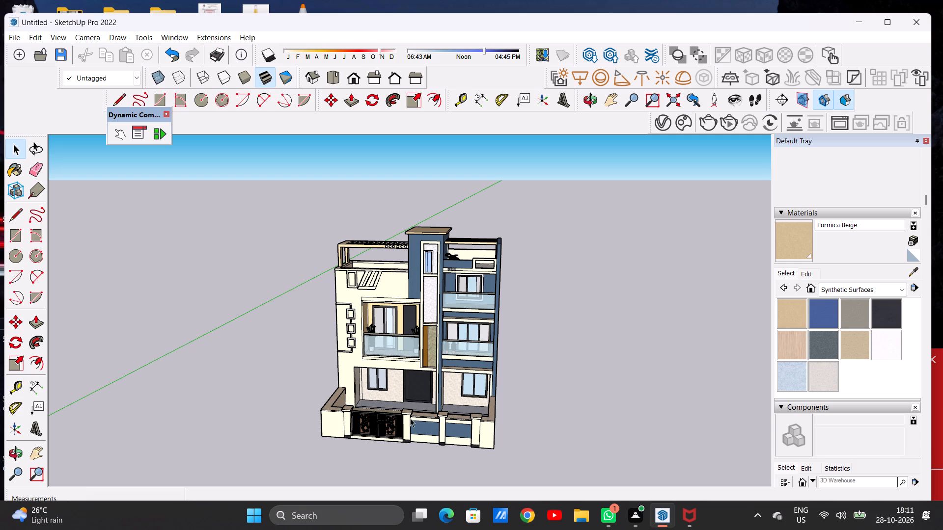
Examine the ground-floor veranda, front courtyard and gated compound wall from above and from the front.
scroll(410, 418, "up", 8)
middle_click_drag(434, 391, 451, 483)
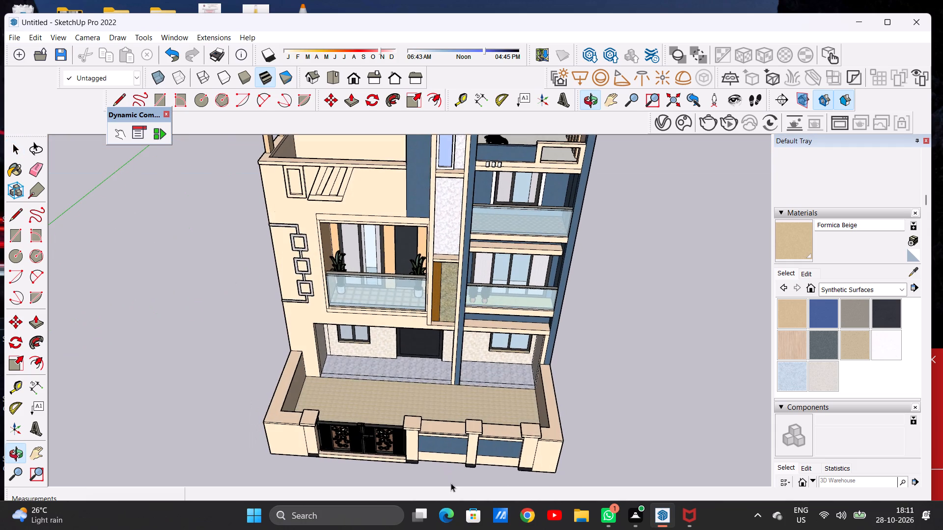
scroll(429, 378, "up", 5)
scroll(377, 378, "down", 4)
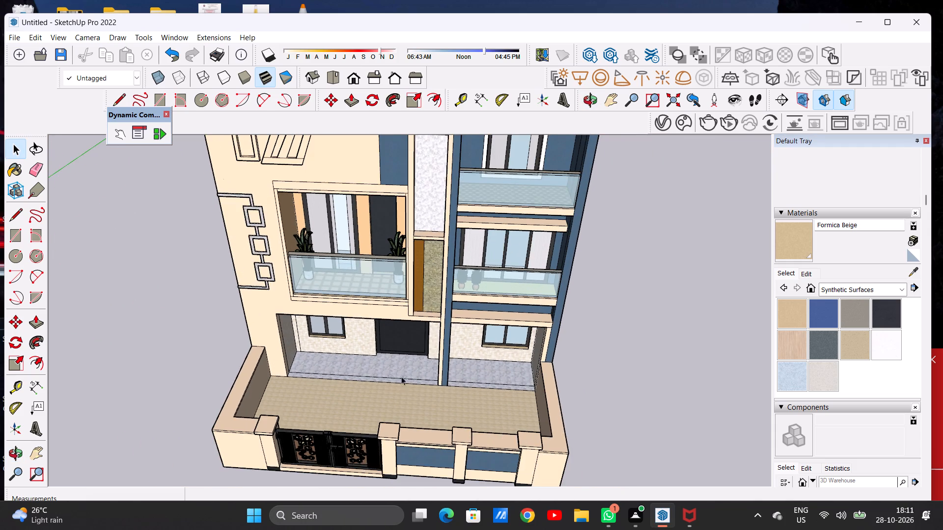
scroll(436, 377, "up", 6)
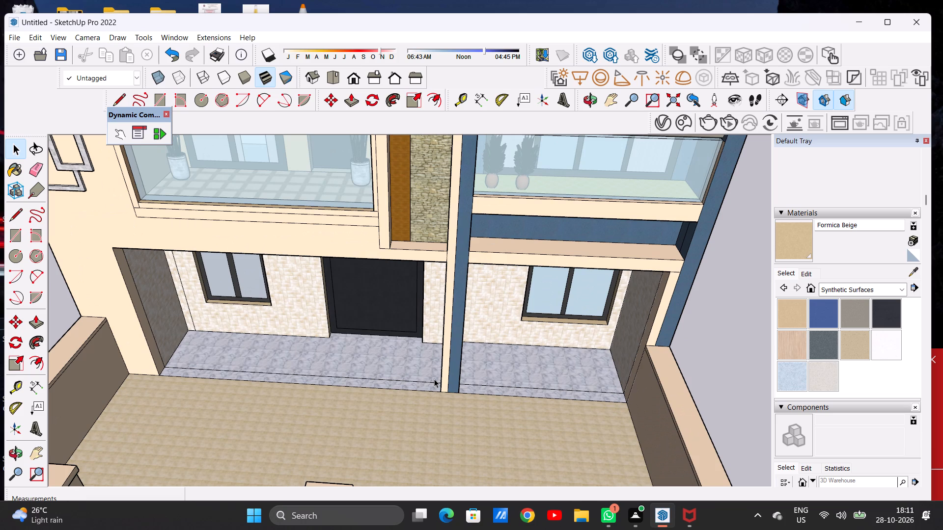
scroll(418, 371, "down", 10)
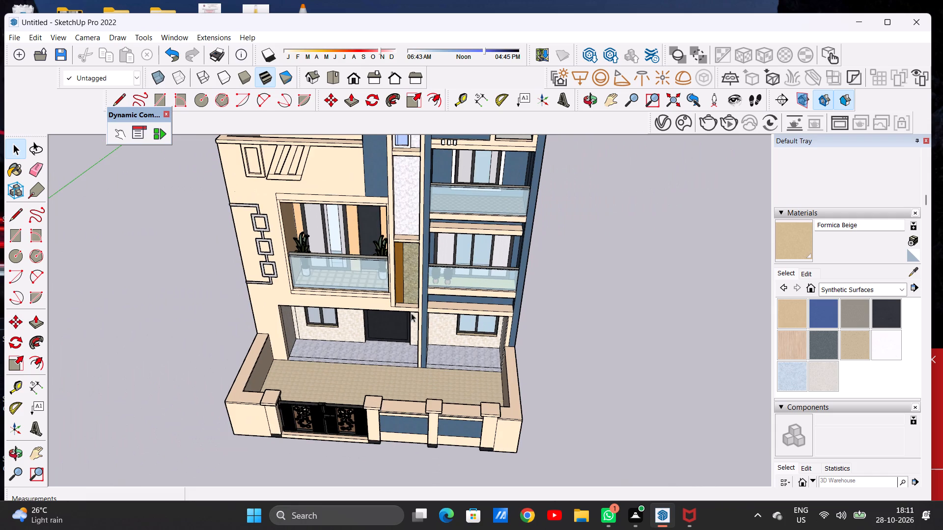
scroll(432, 330, "down", 3)
scroll(431, 353, "up", 6)
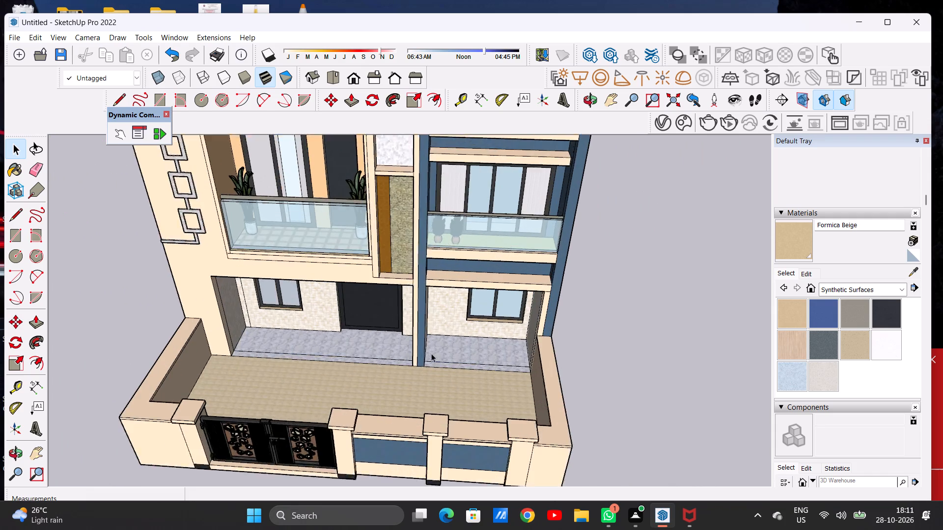
scroll(431, 353, "up", 2)
middle_click_drag(405, 364, 451, 349)
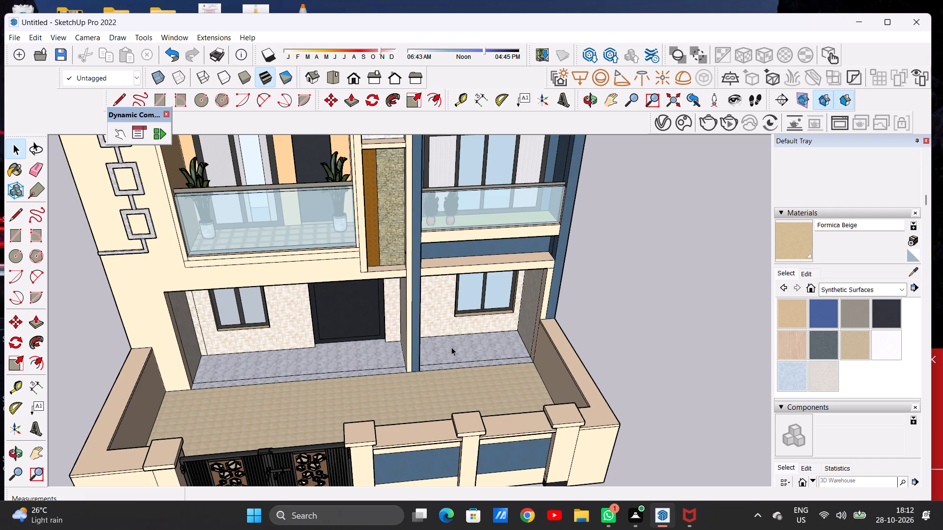
scroll(450, 338, "down", 7)
middle_click_drag(400, 353, 389, 338)
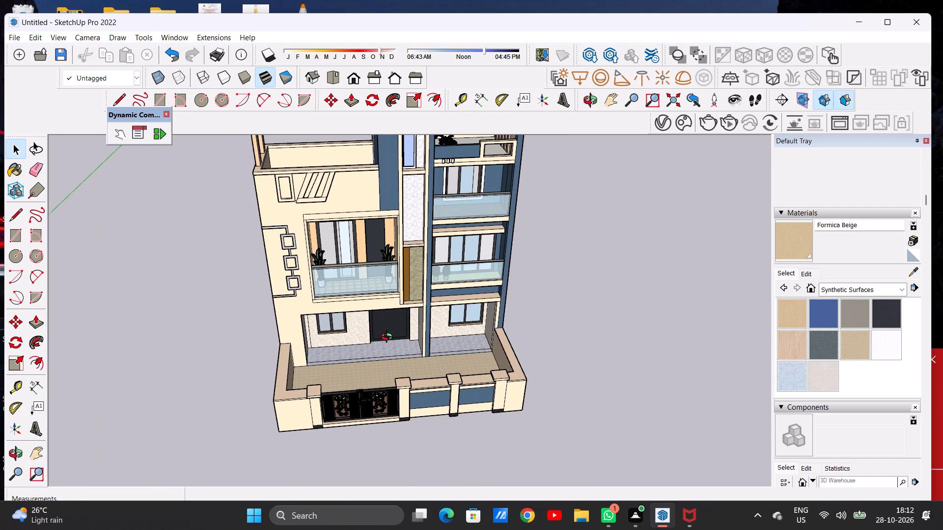
middle_click_drag(389, 338, 372, 321)
scroll(402, 350, "up", 6)
scroll(415, 353, "down", 4)
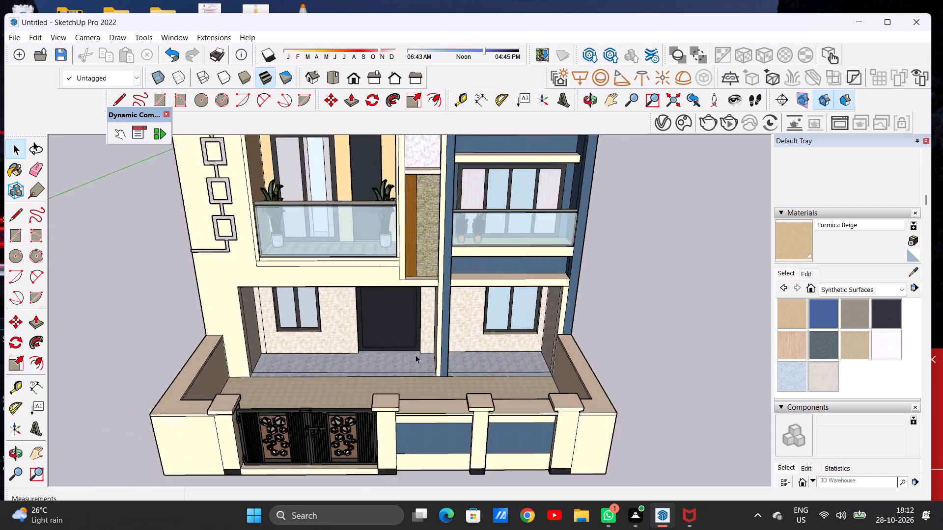
middle_click_drag(417, 360, 405, 348)
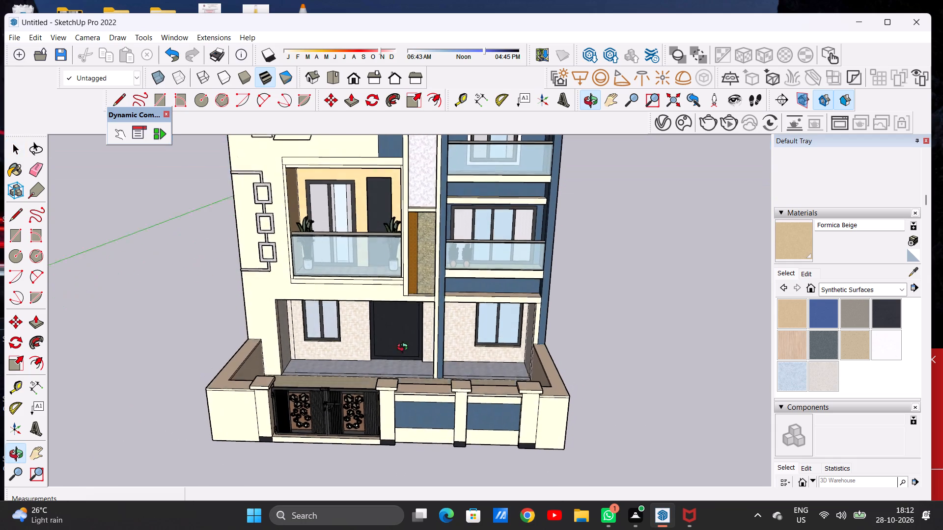
middle_click_drag(405, 348, 408, 382)
scroll(422, 368, "up", 6)
middle_click_drag(417, 356, 430, 361)
scroll(424, 365, "down", 4)
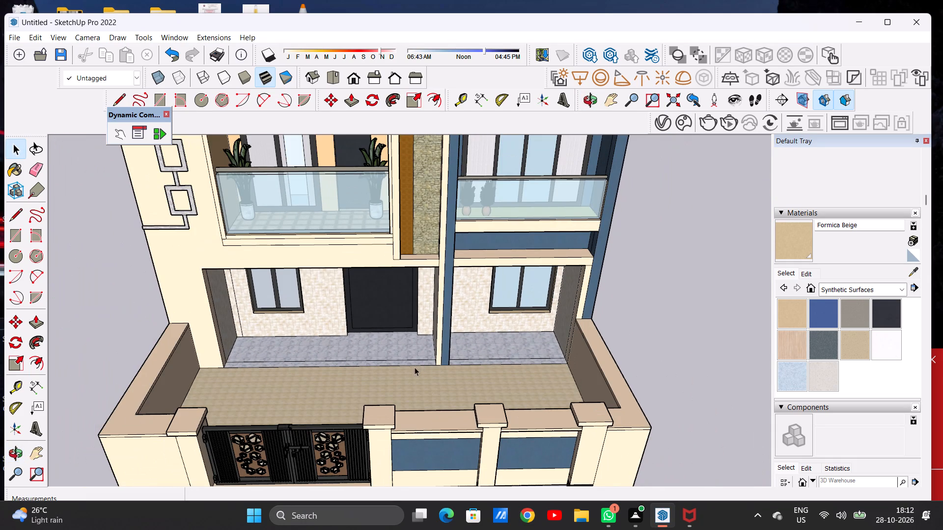
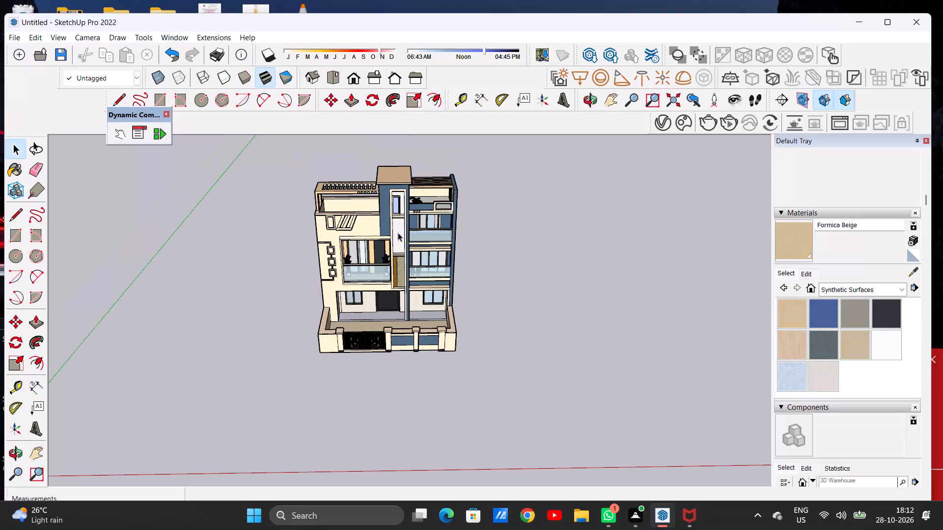
Import the chau+cay potted plant model from the Downloads folder.
scroll(399, 190, "up", 6)
scroll(395, 252, "up", 7)
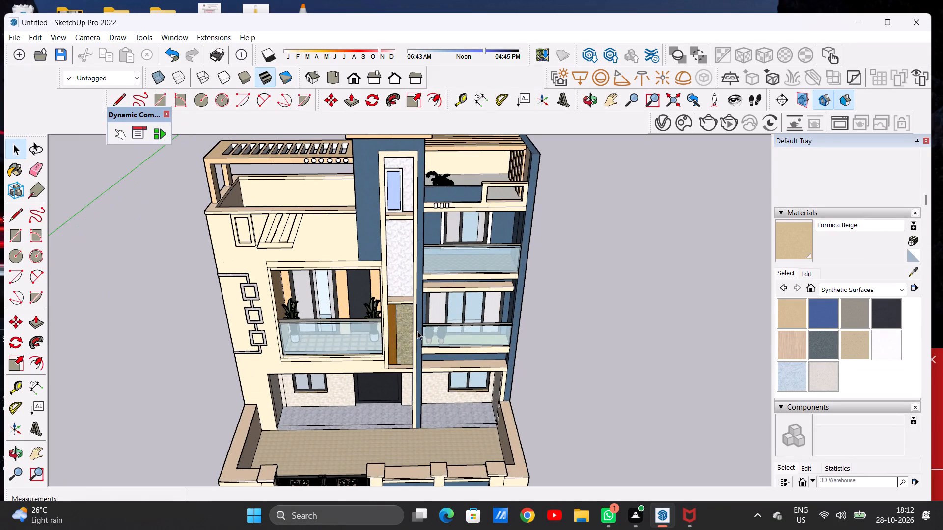
scroll(413, 303, "down", 7)
scroll(414, 368, "up", 2)
scroll(413, 374, "down", 1)
scroll(411, 378, "up", 3)
middle_click(396, 399)
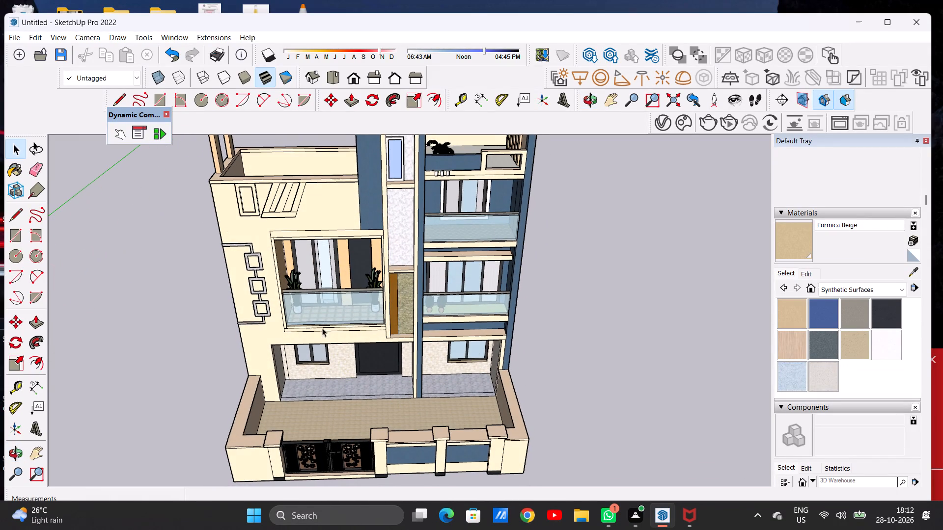
scroll(321, 315, "up", 8)
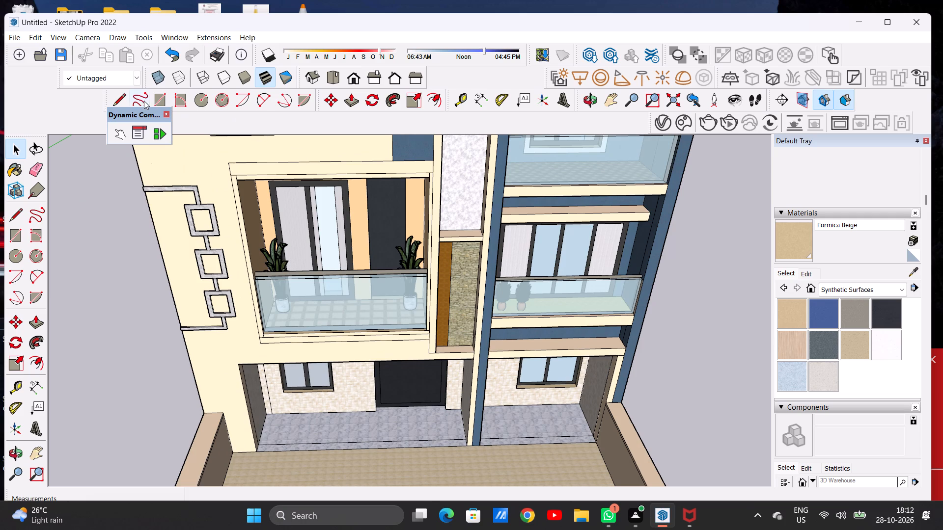
left_click(10, 36)
left_click(79, 237)
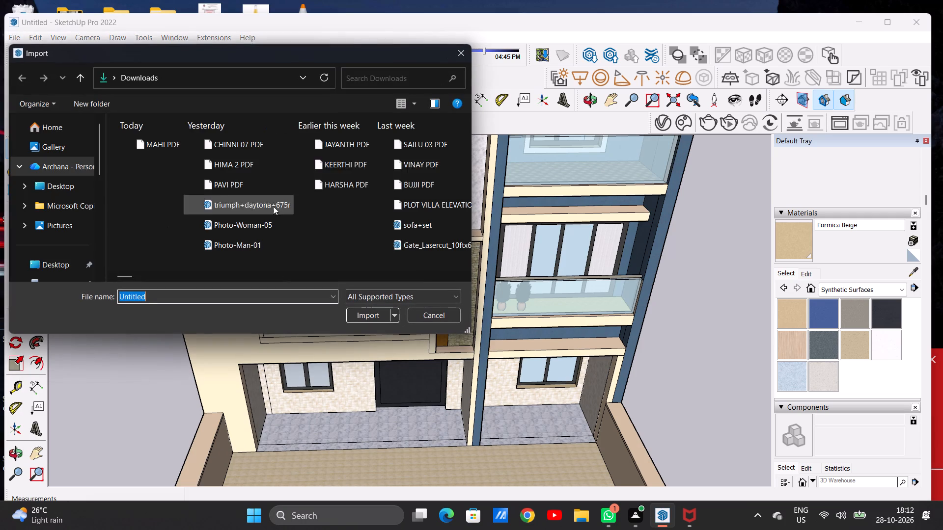
left_click(468, 278)
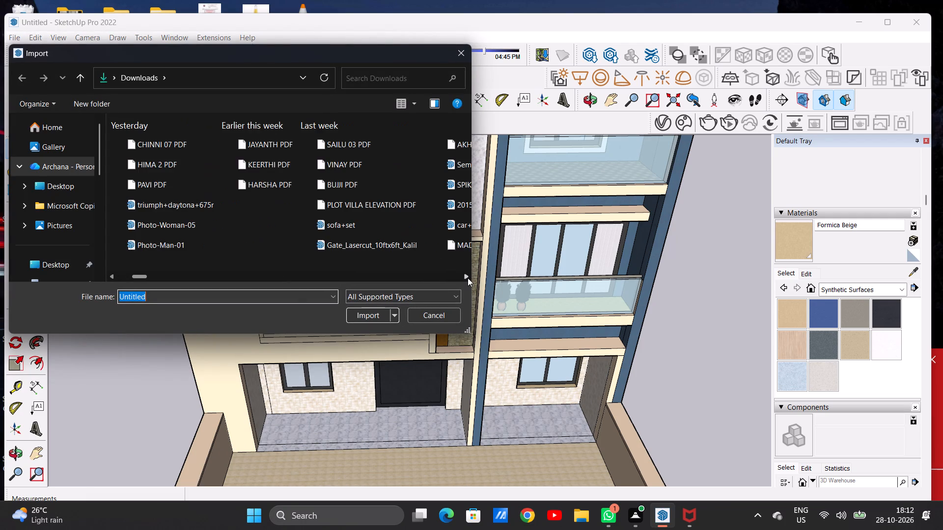
left_click(468, 278)
left_click(468, 278)
left_click(468, 278)
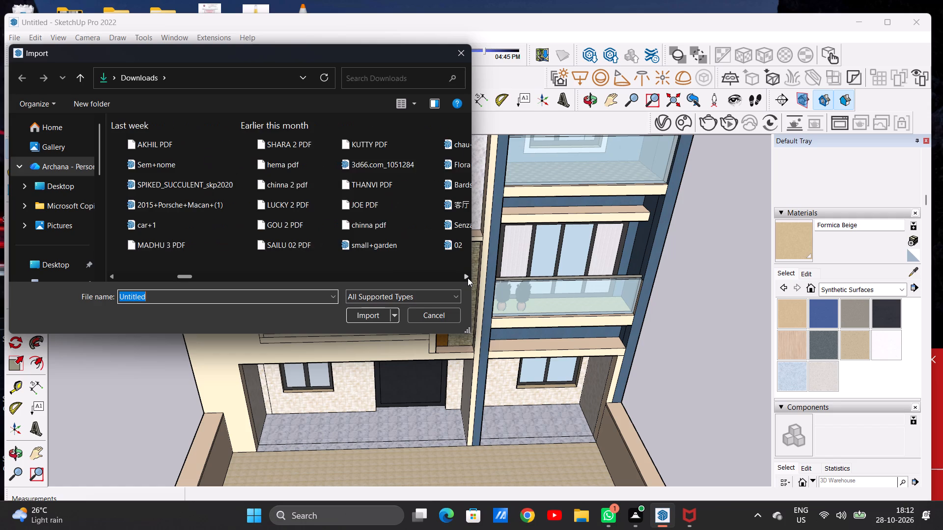
left_click(468, 278)
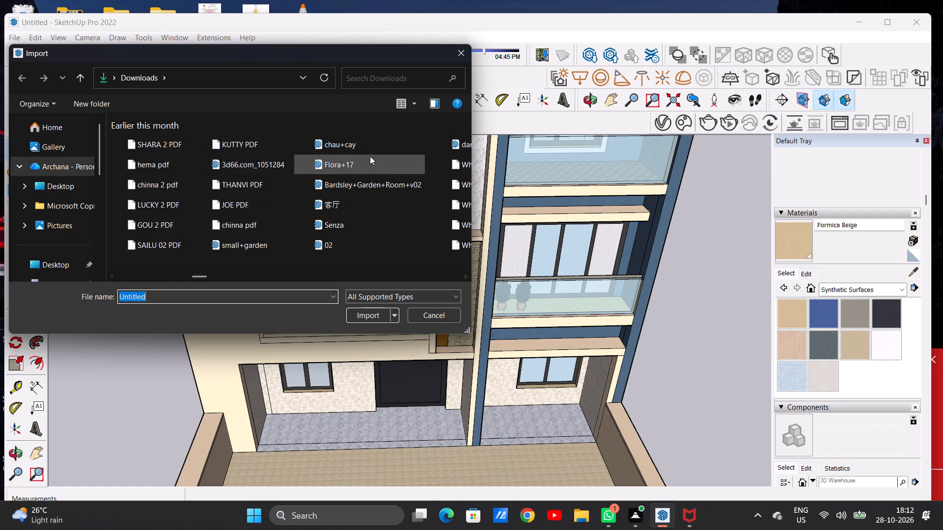
double_click(359, 146)
Place the imported plant on the ground-floor veranda between the black main door and the blue pillar.
scroll(414, 286, "down", 2)
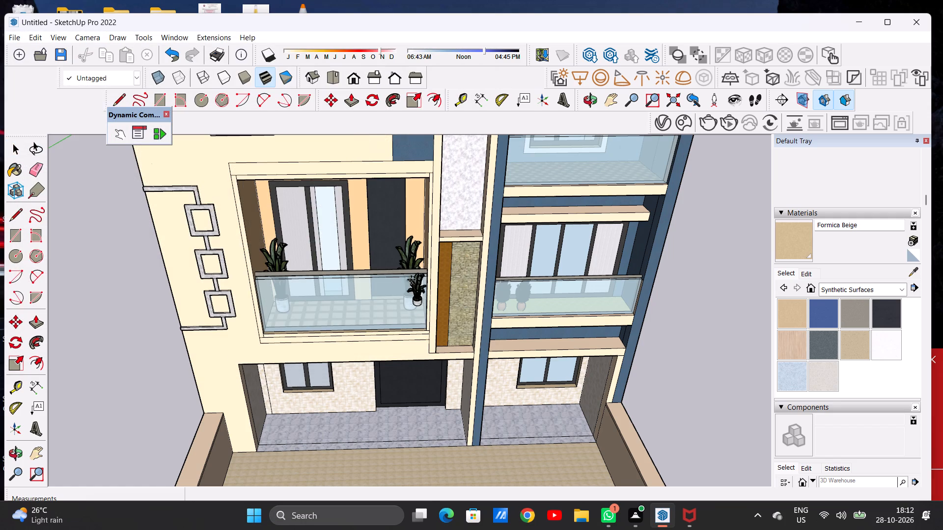
scroll(411, 280, "down", 17)
scroll(394, 254, "up", 1)
scroll(394, 254, "down", 1)
scroll(419, 338, "up", 2)
scroll(419, 338, "down", 1)
scroll(419, 338, "up", 4)
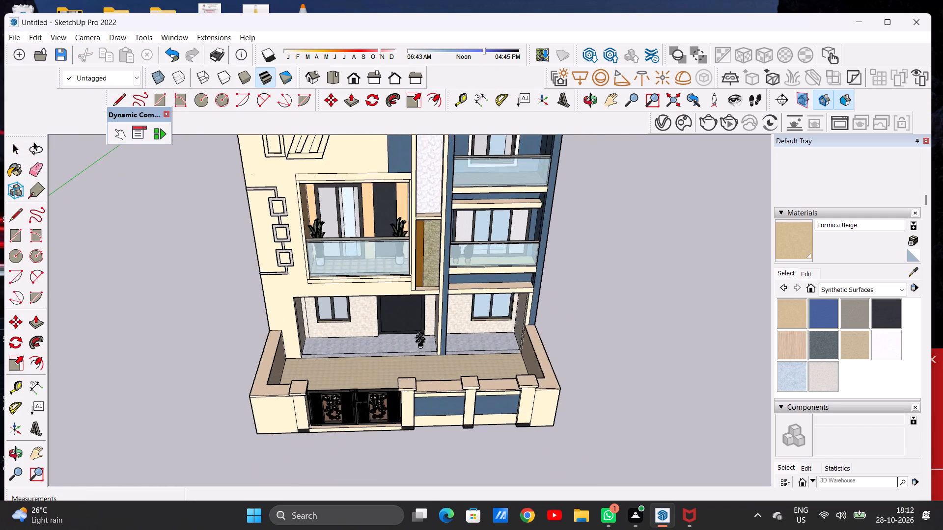
scroll(419, 338, "up", 13)
scroll(439, 343, "up", 8)
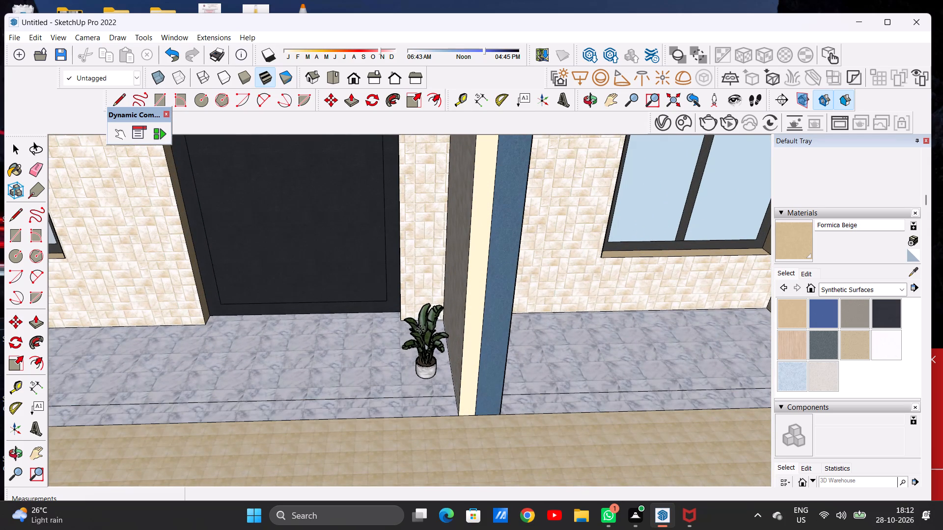
left_click(418, 329)
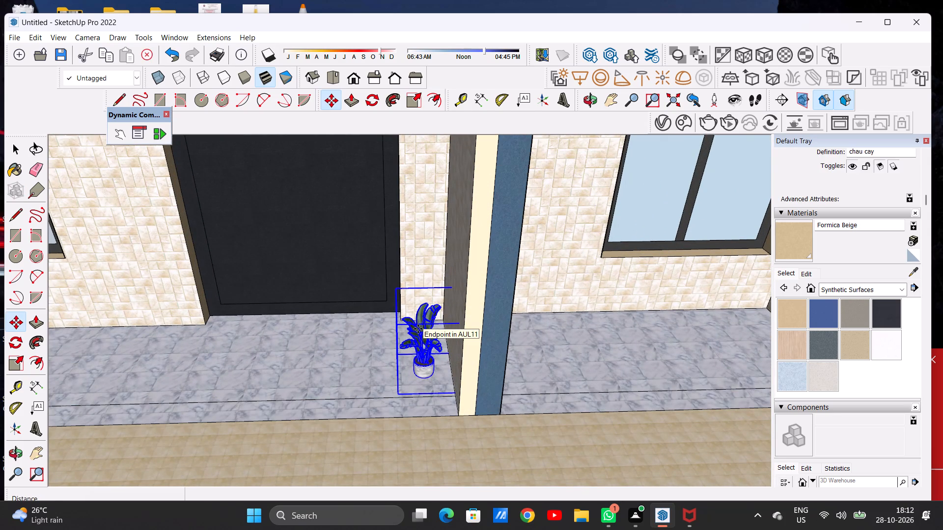
key("space")
Scale the veranda plant to about 2.01 times its height along the blue axis.
scroll(385, 339, "down", 5)
middle_click_drag(399, 345, 422, 314)
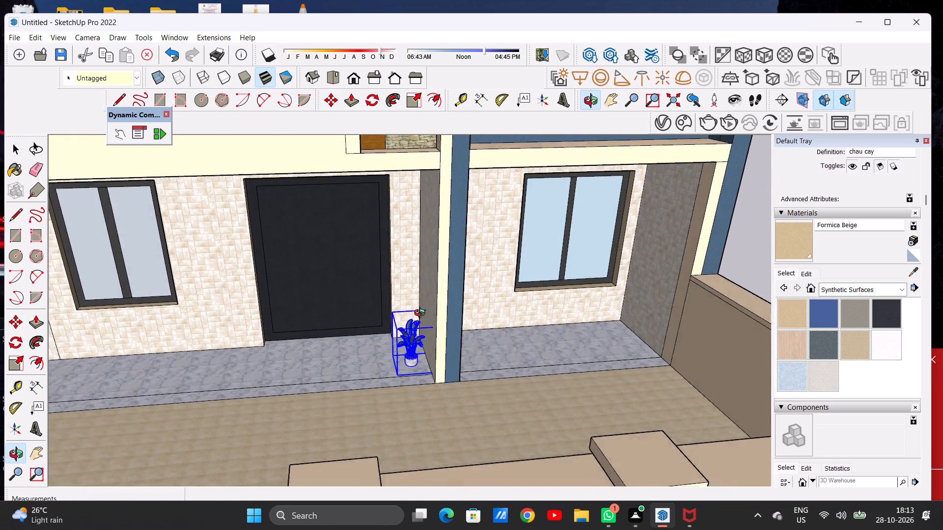
middle_click_drag(422, 314, 422, 308)
scroll(416, 321, "up", 5)
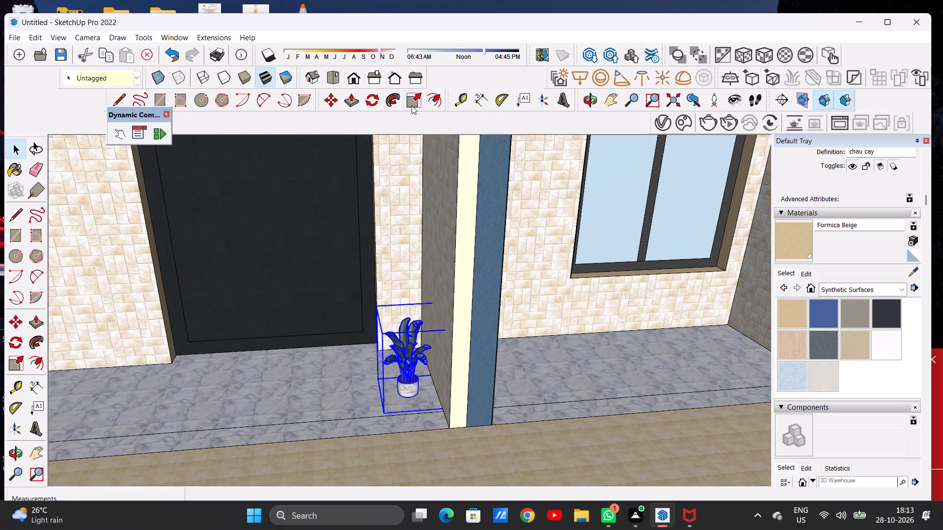
left_click(412, 106)
left_click(413, 315)
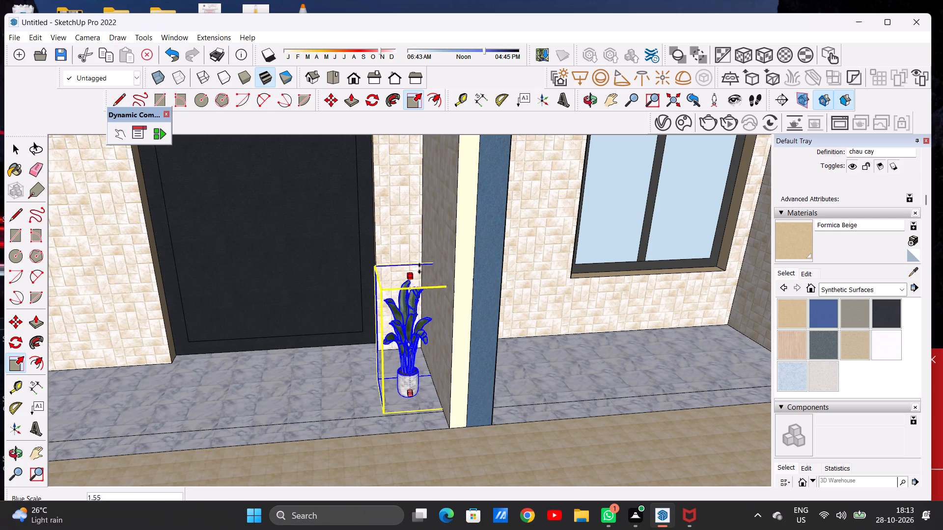
left_click(419, 200)
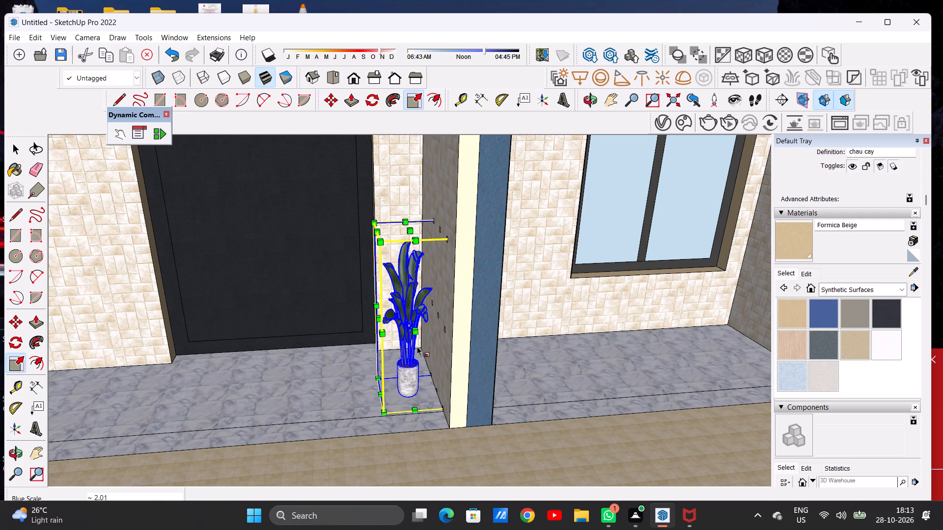
Enlarge the veranda plant's footprint by 2.00 along the green axis and about 1.17 along the red axis.
left_click(416, 334)
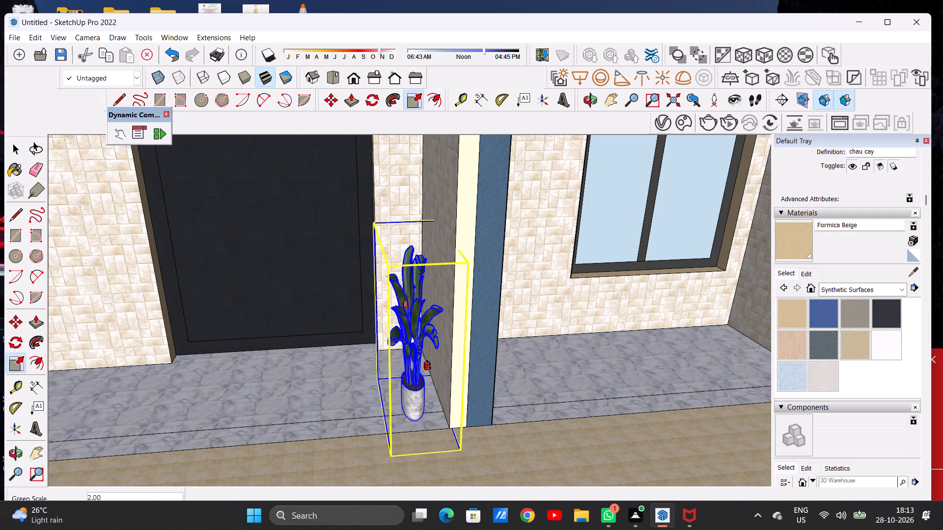
left_click(429, 359)
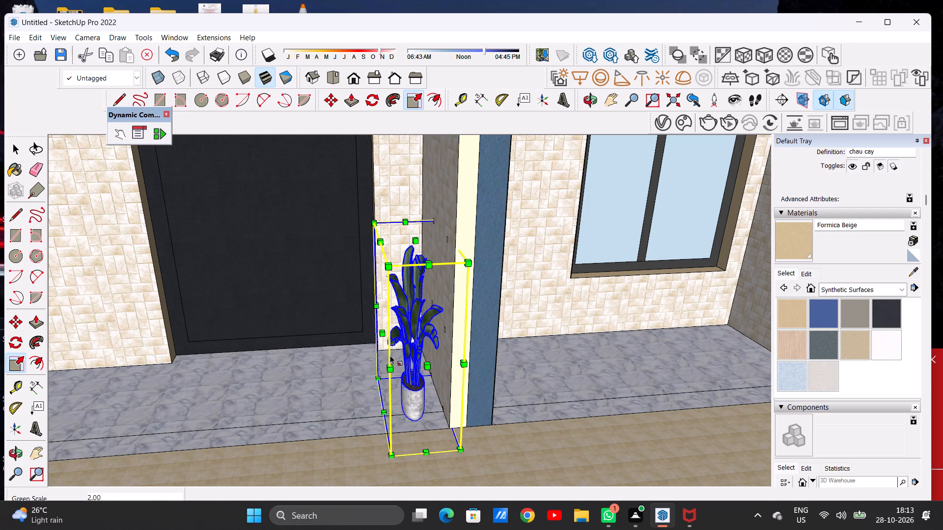
left_click(381, 335)
left_click(361, 332)
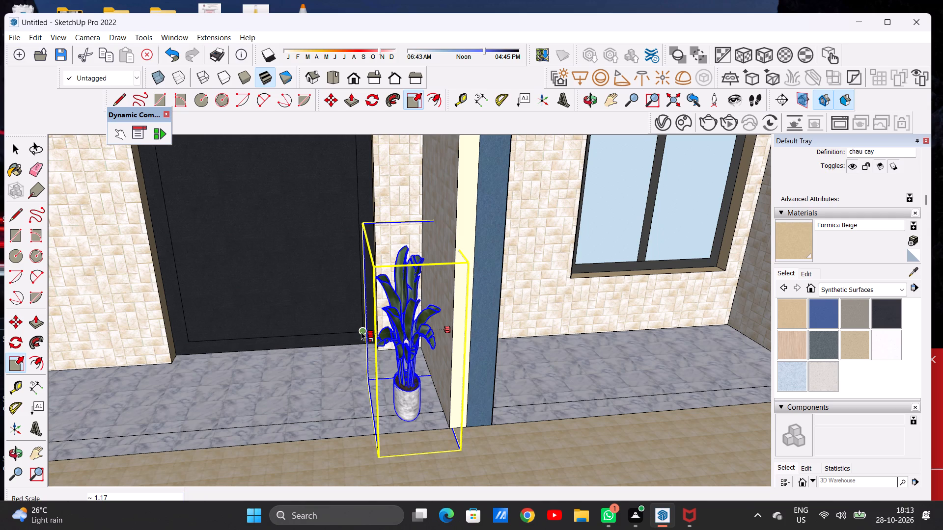
Stretch the veranda plant taller again along the blue axis and deselect it.
left_click(410, 236)
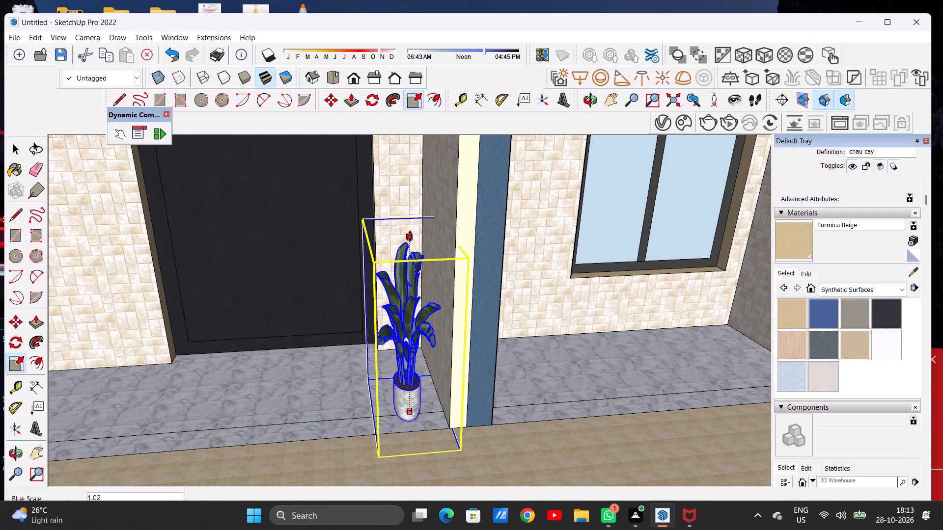
left_click(412, 184)
key("space")
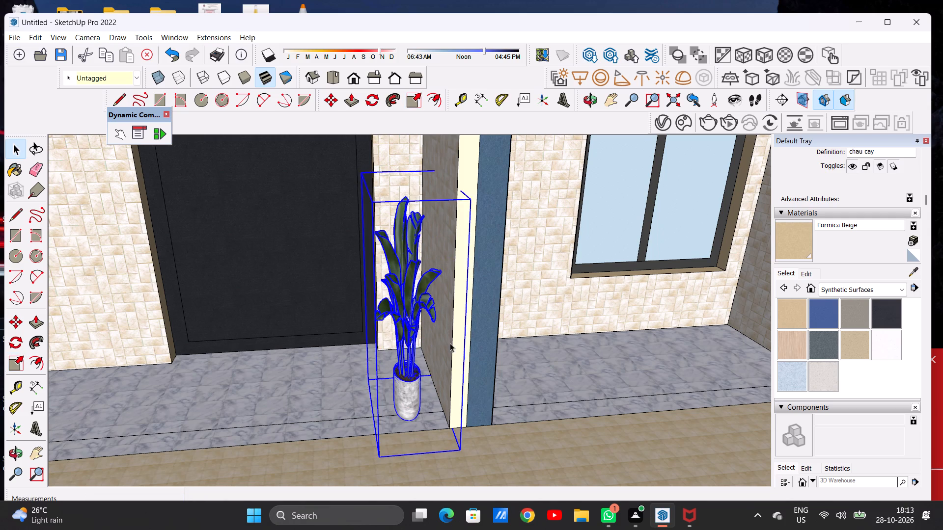
scroll(444, 333, "down", 13)
middle_click_drag(442, 318, 403, 297)
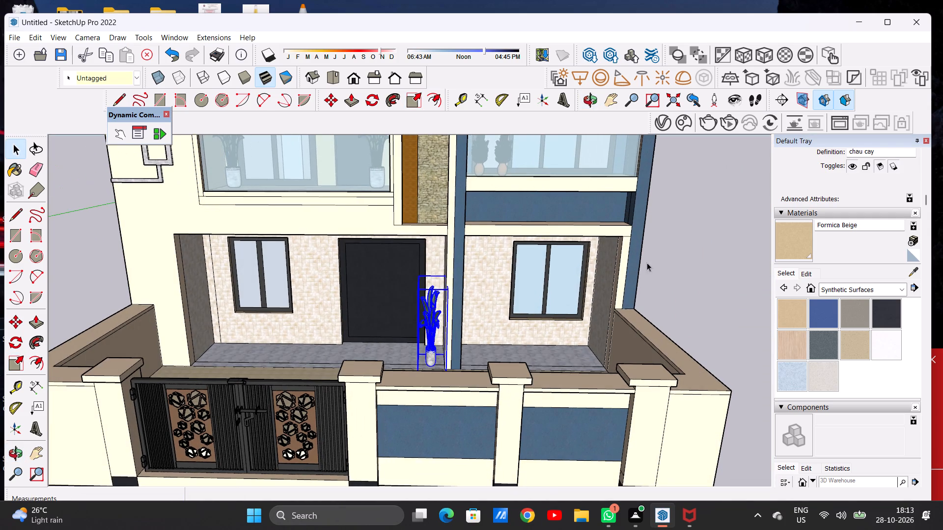
left_click(675, 261)
Widen the veranda plant by a factor of 1.77 along the red axis and deselect it.
scroll(492, 291, "down", 7)
middle_click_drag(468, 341, 458, 279)
scroll(442, 291, "up", 4)
scroll(448, 297, "down", 1)
scroll(450, 299, "up", 3)
middle_click_drag(438, 315, 496, 379)
scroll(448, 391, "up", 6)
left_click(448, 391)
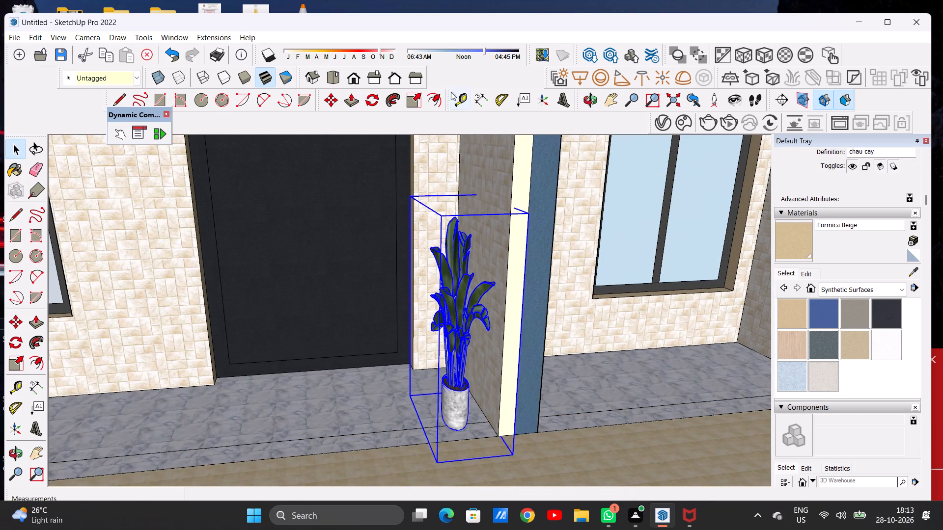
left_click(418, 98)
left_click(420, 322)
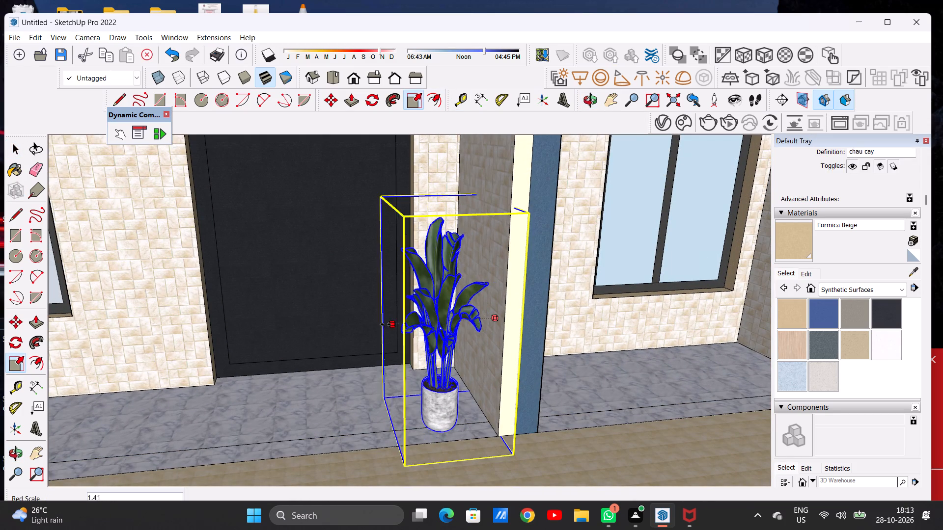
left_click(365, 323)
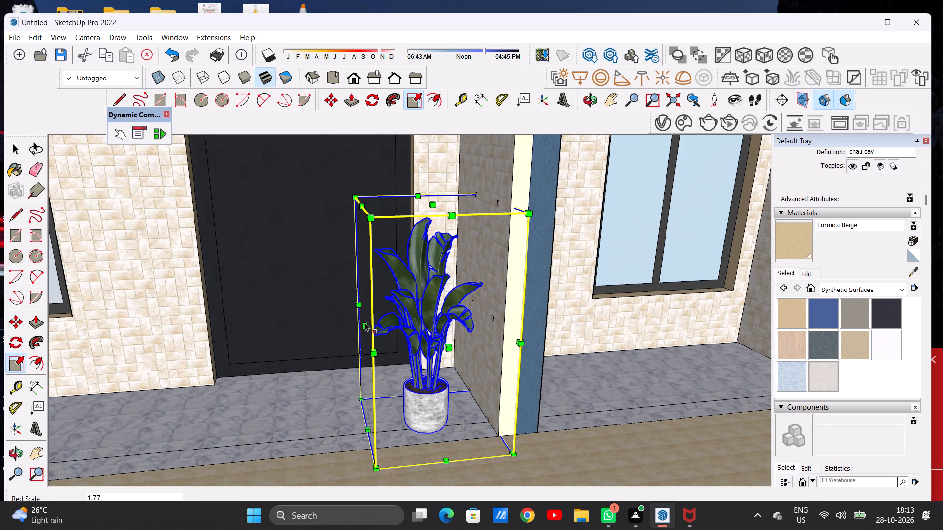
key("space")
scroll(427, 296, "down", 12)
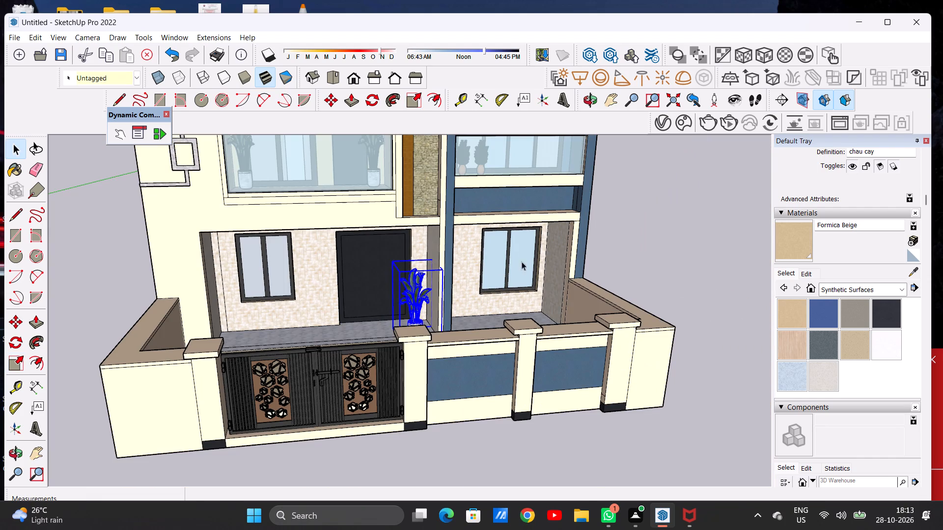
left_click(672, 229)
Move the veranda plant about 2' 3 9/16" away from the main door, closer to the blue pillar.
middle_click_drag(512, 347, 402, 255)
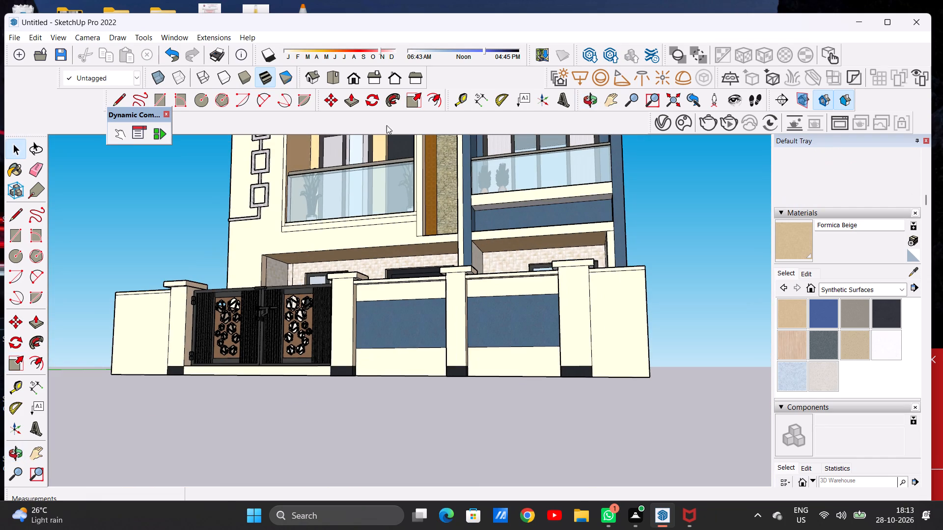
left_click(347, 81)
scroll(394, 224, "down", 5)
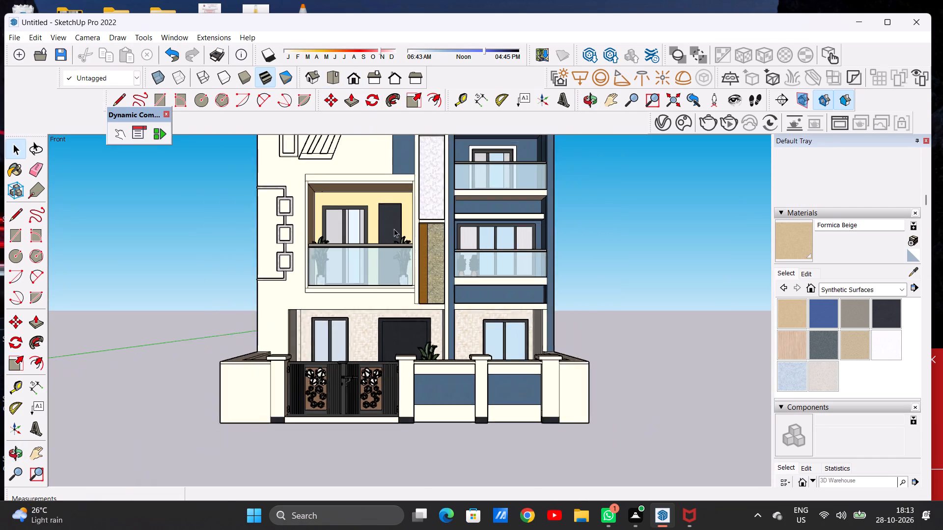
scroll(419, 318, "up", 9)
middle_click_drag(416, 347, 419, 404)
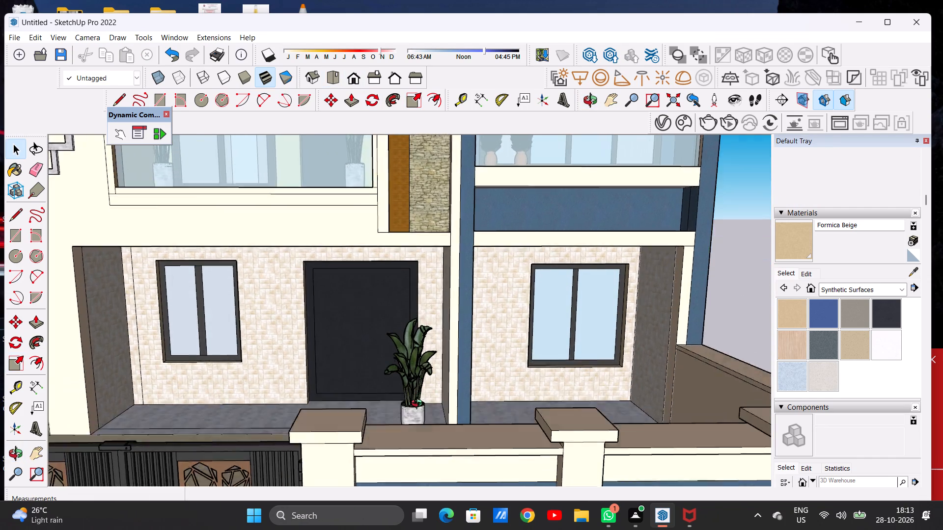
middle_click_drag(419, 404, 417, 445)
scroll(416, 424, "up", 8)
left_click(414, 396)
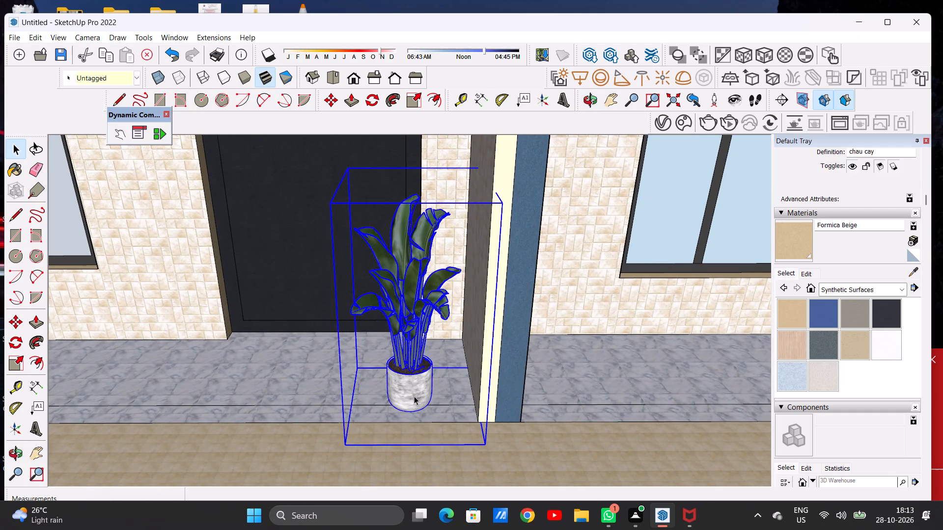
key("m")
left_click(488, 447)
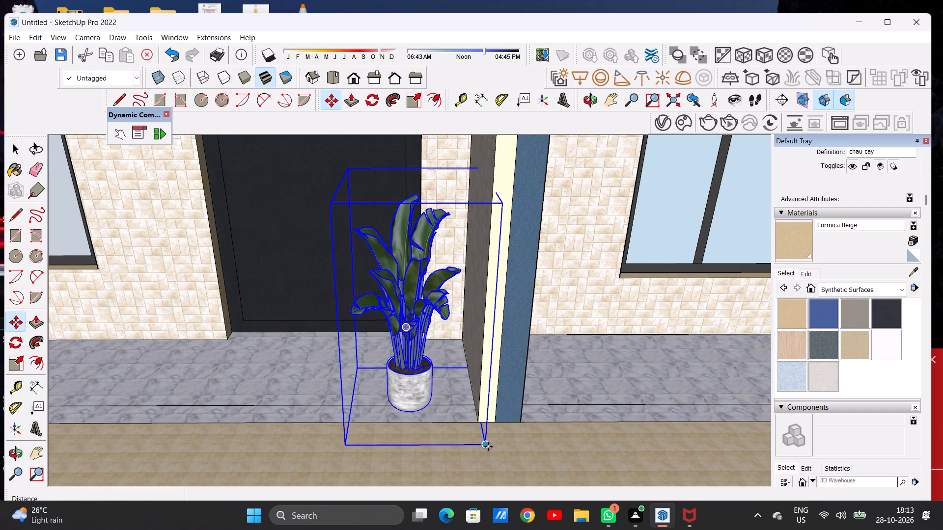
left_click(511, 434)
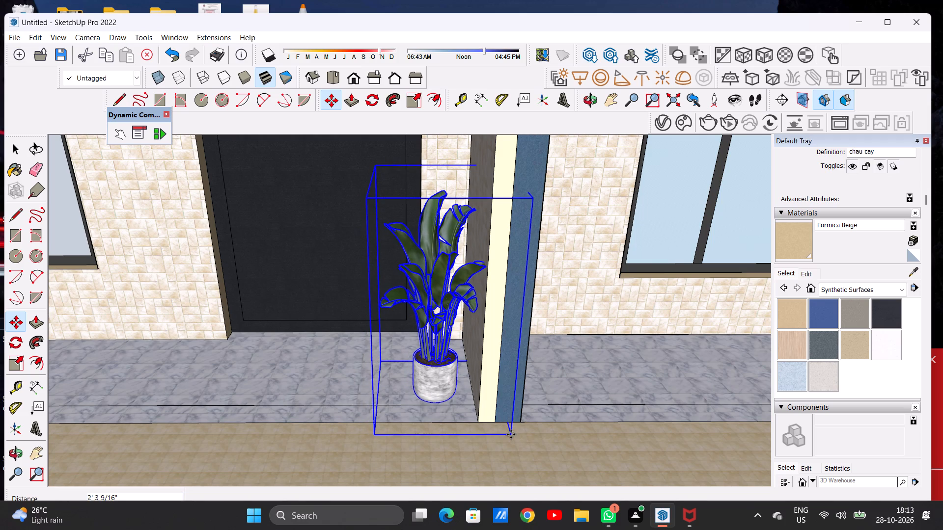
key("space")
Examine the veranda plant's position beside the main door from above and in the standard front view.
scroll(424, 396, "down", 3)
scroll(423, 396, "up", 1)
scroll(420, 399, "down", 2)
scroll(365, 392, "down", 8)
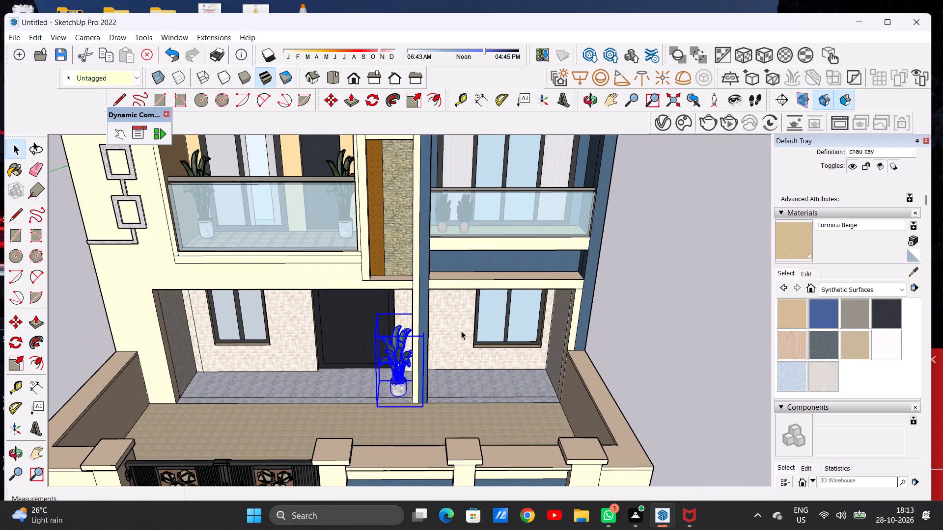
left_click(669, 292)
scroll(450, 373, "up", 4)
scroll(575, 353, "down", 6)
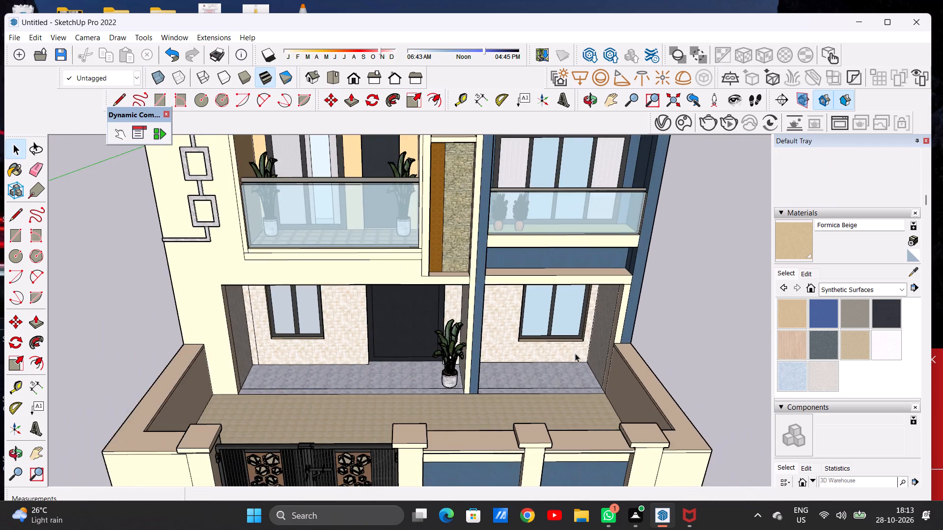
scroll(495, 364, "down", 5)
middle_click_drag(445, 393, 441, 344)
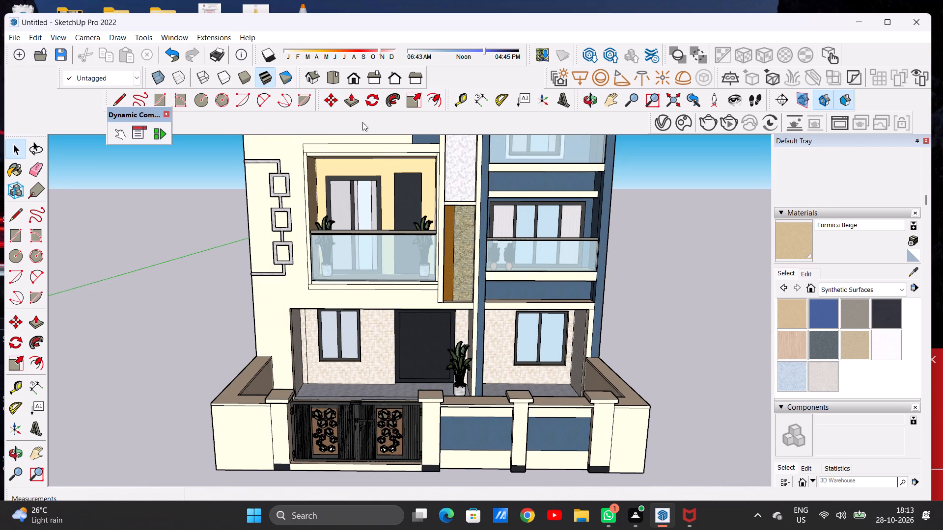
left_click(349, 74)
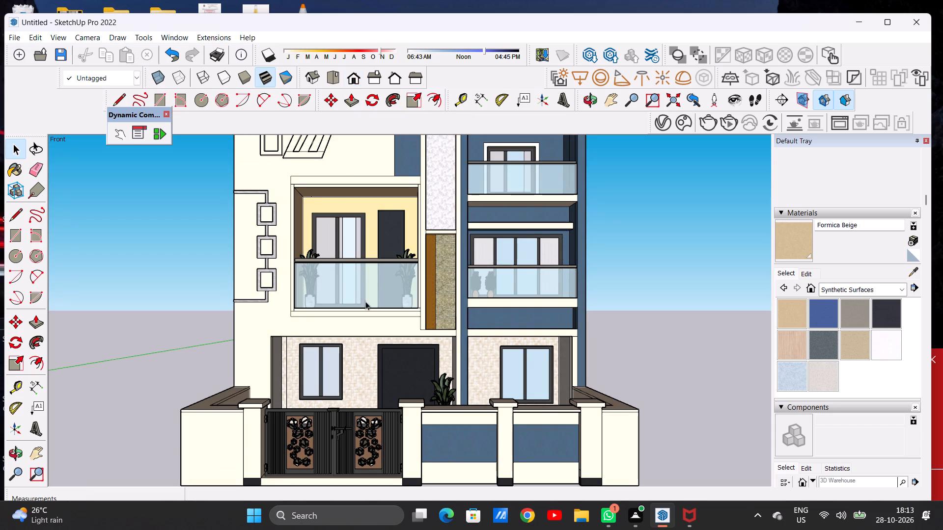
Examine the whole house from the front, the side and above, including the balconies and roof terrace.
scroll(375, 340, "down", 4)
scroll(349, 412, "down", 2)
scroll(381, 261, "up", 7)
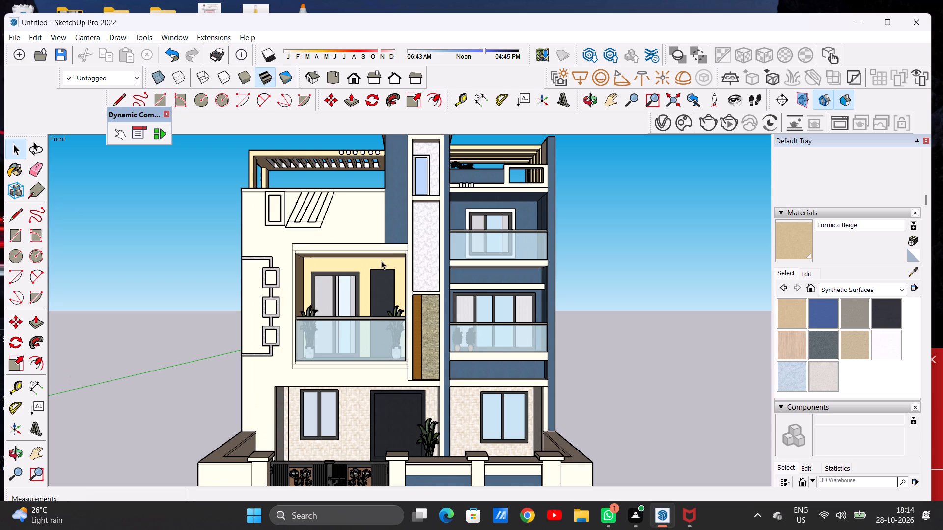
scroll(339, 256, "down", 7)
scroll(374, 300, "down", 3)
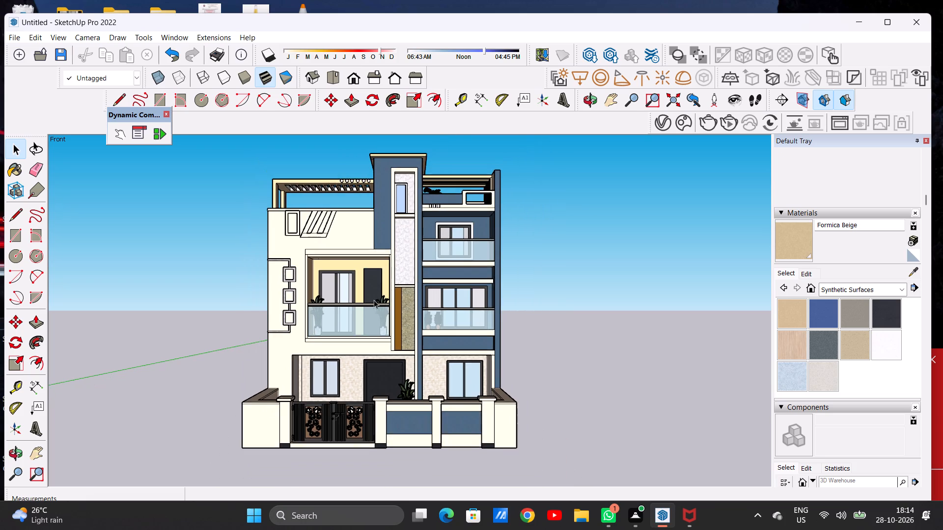
middle_click_drag(472, 274, 170, 321)
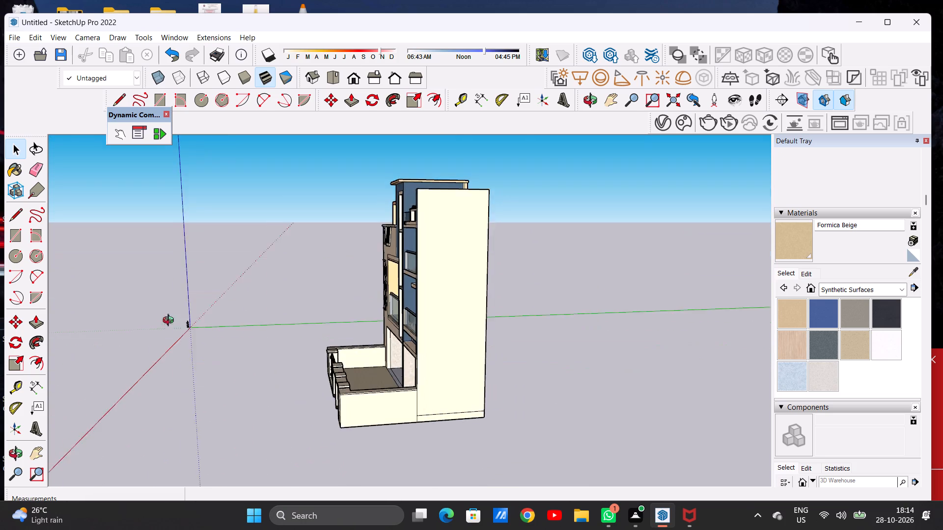
middle_click_drag(170, 321, 450, 335)
scroll(377, 327, "up", 6)
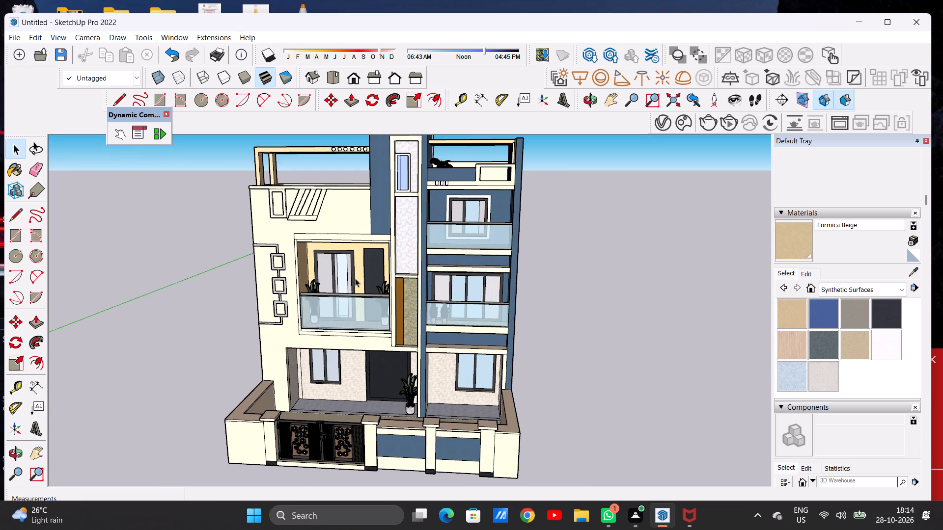
scroll(355, 272, "up", 5)
scroll(355, 272, "down", 1)
scroll(355, 272, "up", 9)
scroll(303, 231, "up", 8)
middle_click_drag(302, 274, 300, 210)
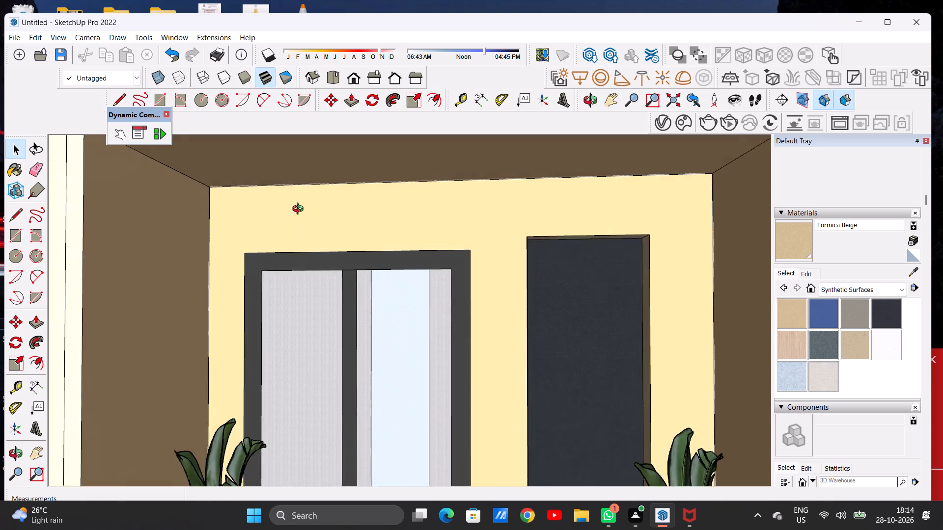
middle_click_drag(300, 210, 322, 325)
scroll(352, 299, "down", 18)
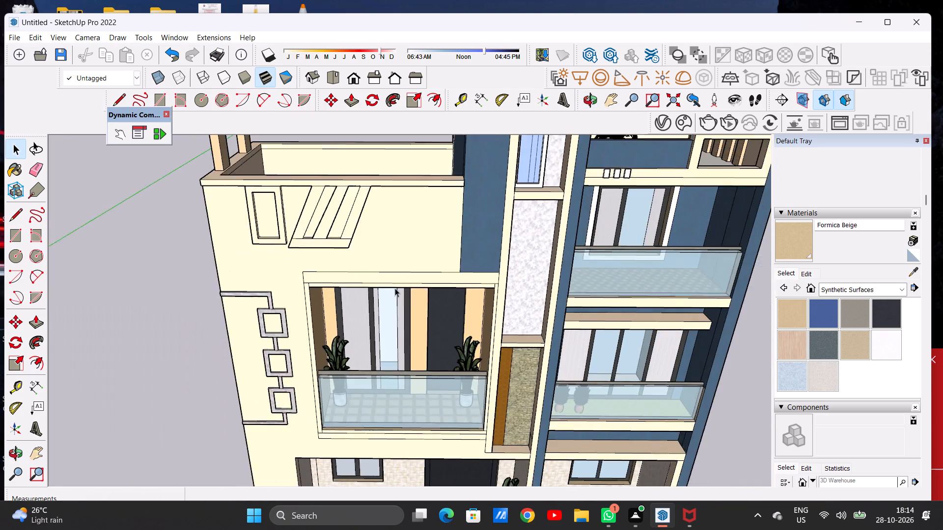
scroll(395, 288, "down", 2)
scroll(395, 288, "up", 1)
scroll(395, 288, "down", 13)
middle_click_drag(578, 258, 355, 264)
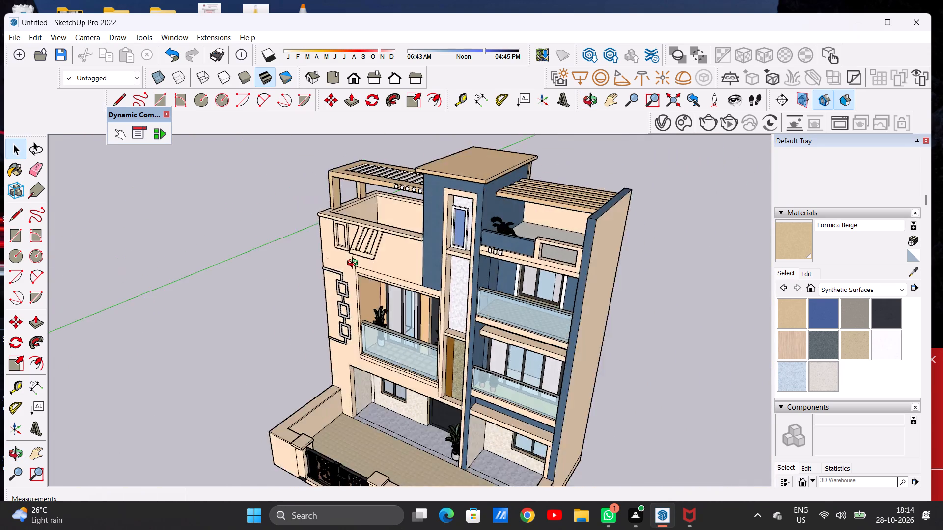
middle_click_drag(355, 264, 134, 284)
middle_click_drag(187, 302, 396, 318)
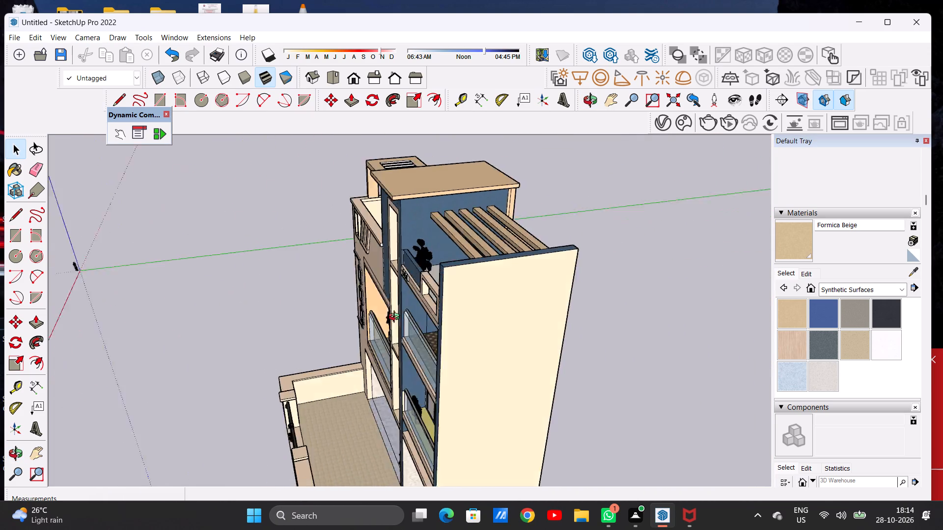
middle_click_drag(396, 318, 569, 289)
scroll(475, 289, "down", 6)
middle_click_drag(396, 311, 412, 308)
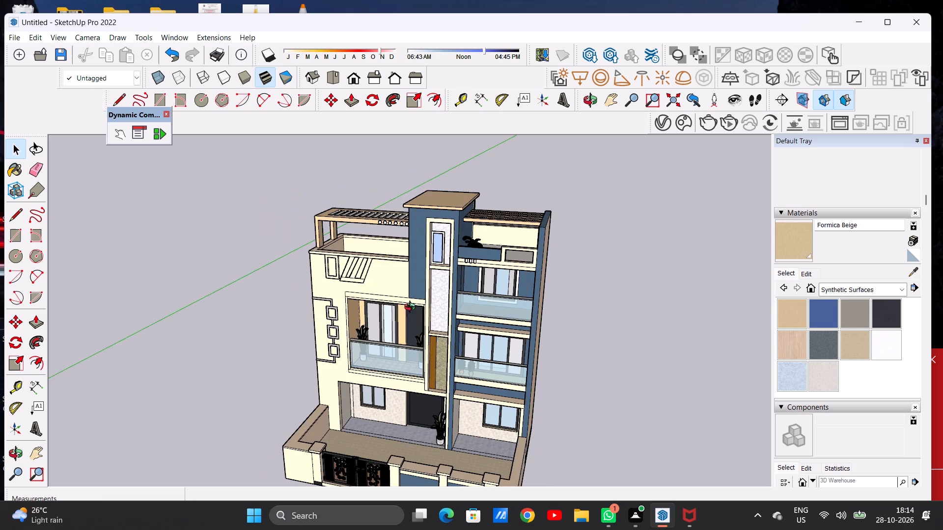
middle_click_drag(412, 308, 447, 295)
scroll(435, 262, "down", 8)
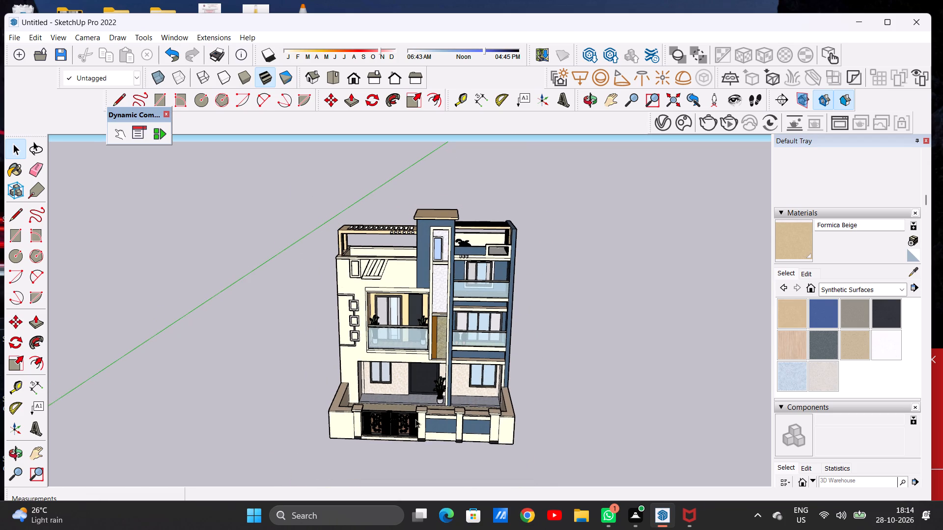
Examine the entrance gate's patterned panels from outside and from inside the compound, and the gate's fit in the front elevation.
scroll(401, 431, "up", 15)
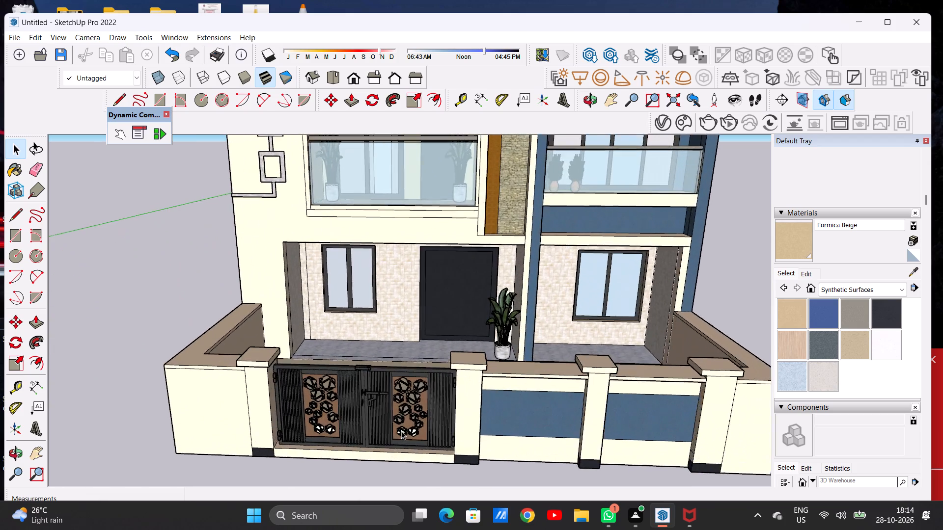
scroll(398, 398, "up", 8)
middle_click_drag(423, 366, 196, 416)
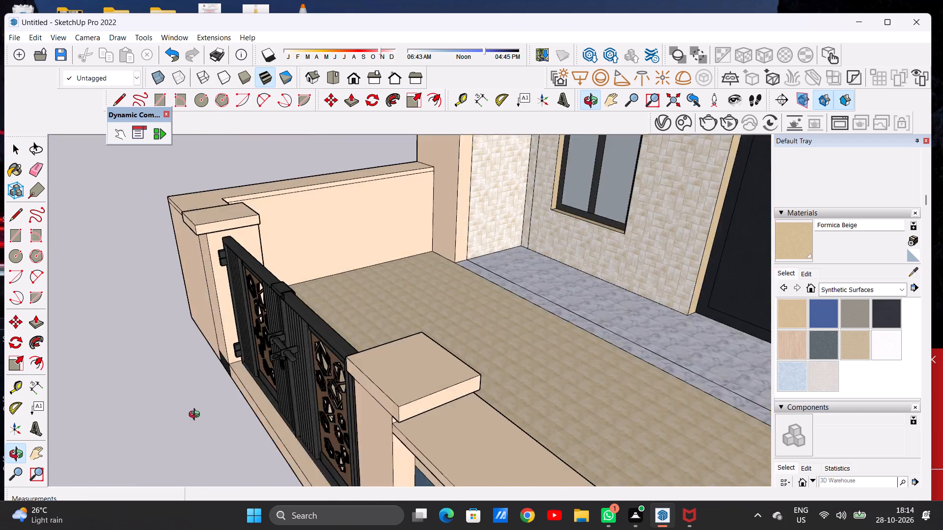
middle_click_drag(196, 416, 163, 420)
middle_click_drag(360, 316, 206, 319)
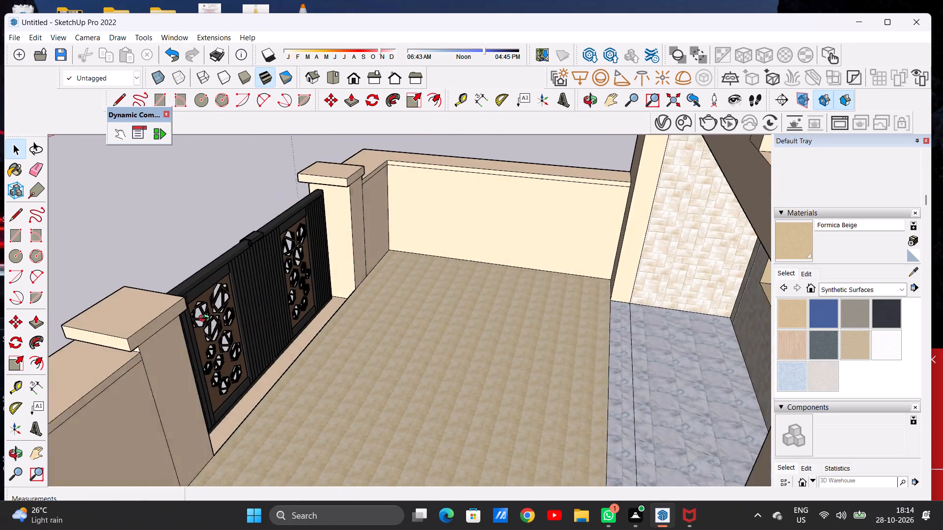
middle_click_drag(206, 319, 193, 322)
scroll(204, 319, "up", 16)
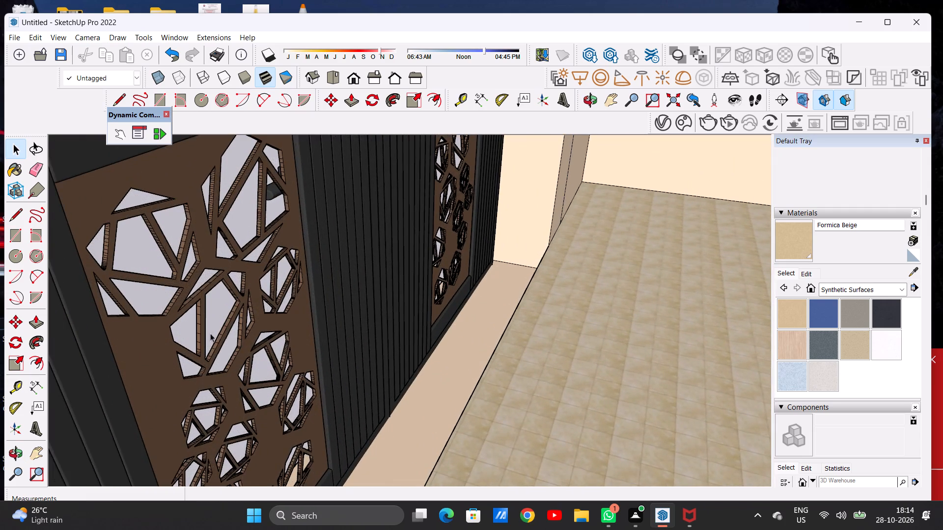
scroll(213, 338, "down", 6)
middle_click_drag(245, 356, 442, 345)
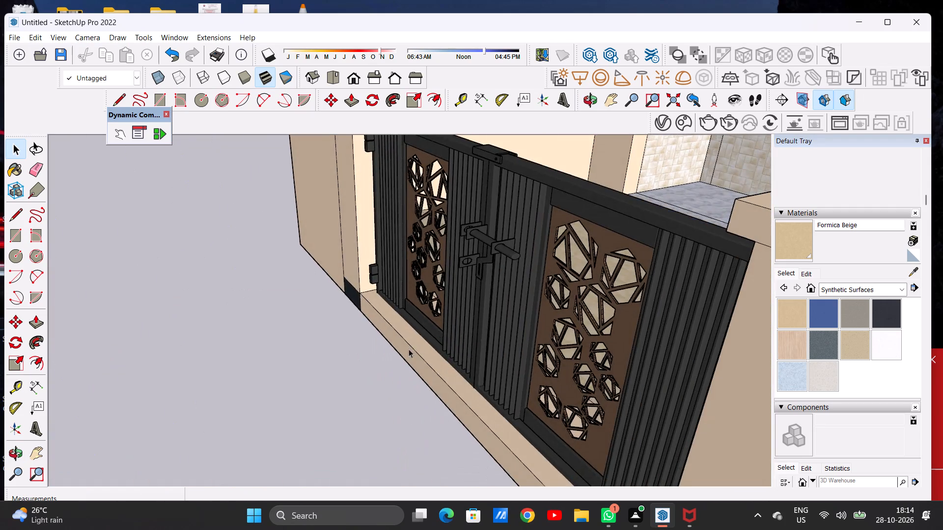
middle_click_drag(409, 349, 593, 309)
scroll(438, 335, "down", 6)
scroll(385, 348, "down", 3)
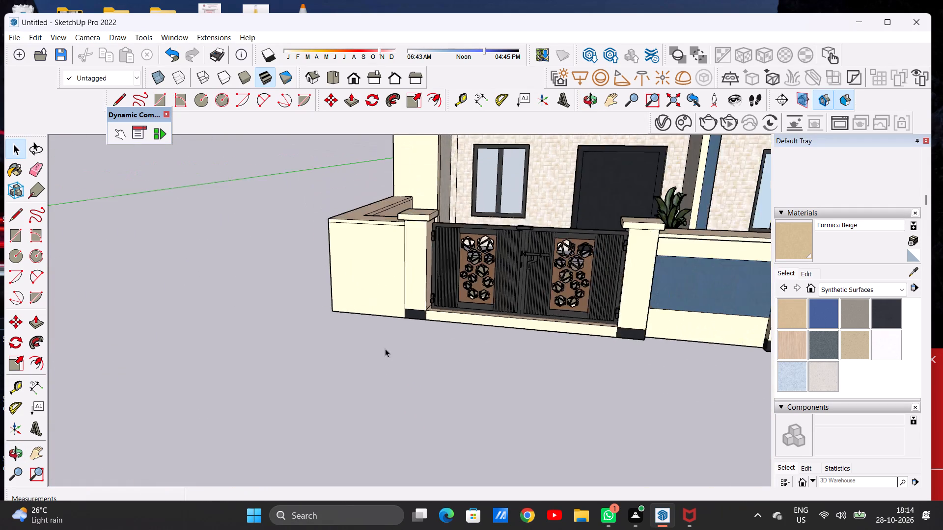
scroll(385, 348, "down", 20)
scroll(385, 348, "down", 11)
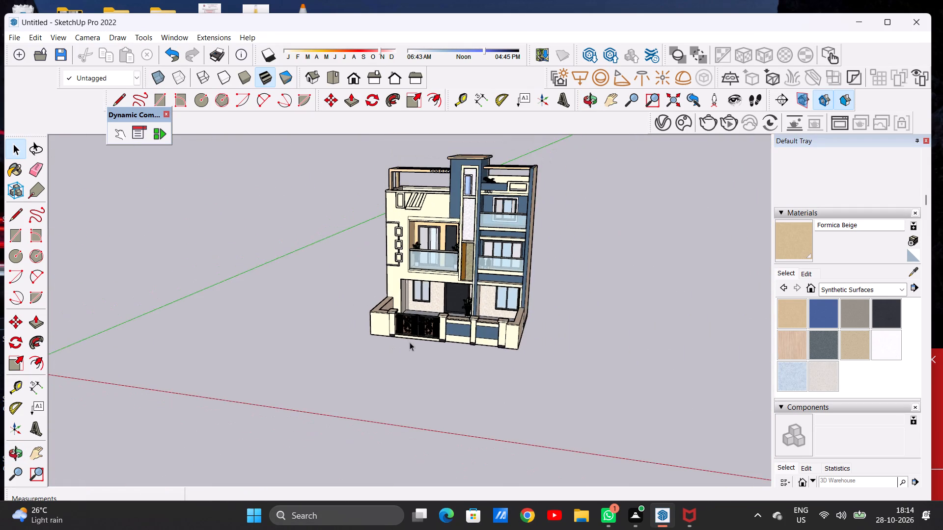
Examine the front elevation and the ground-floor veranda for empty spots around the door and windows.
scroll(439, 210, "up", 6)
middle_click_drag(447, 268, 487, 238)
middle_click_drag(487, 238, 482, 226)
scroll(481, 158, "up", 2)
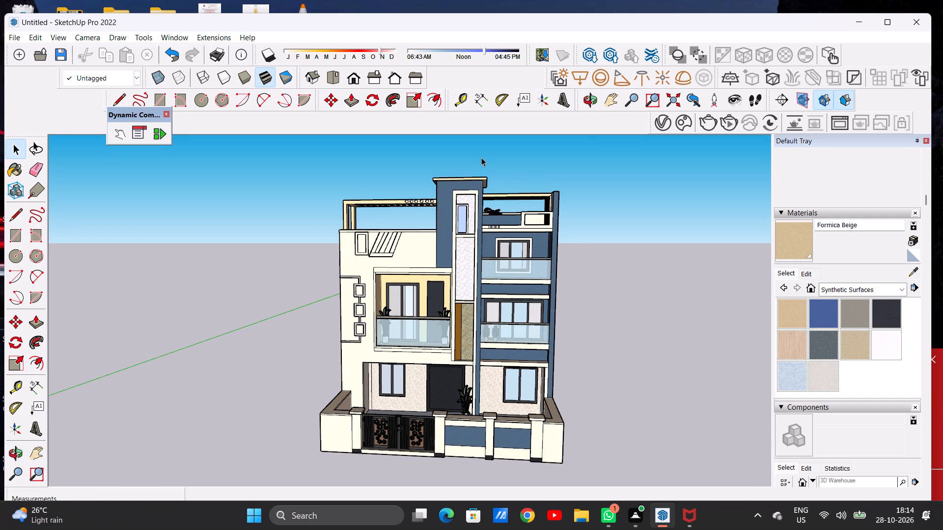
scroll(481, 158, "up", 1)
scroll(481, 158, "down", 2)
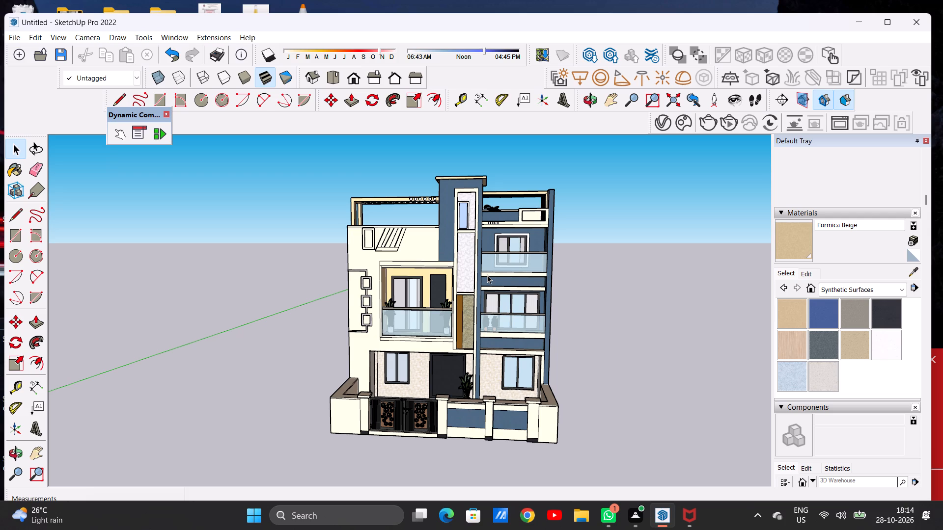
scroll(487, 275, "down", 9)
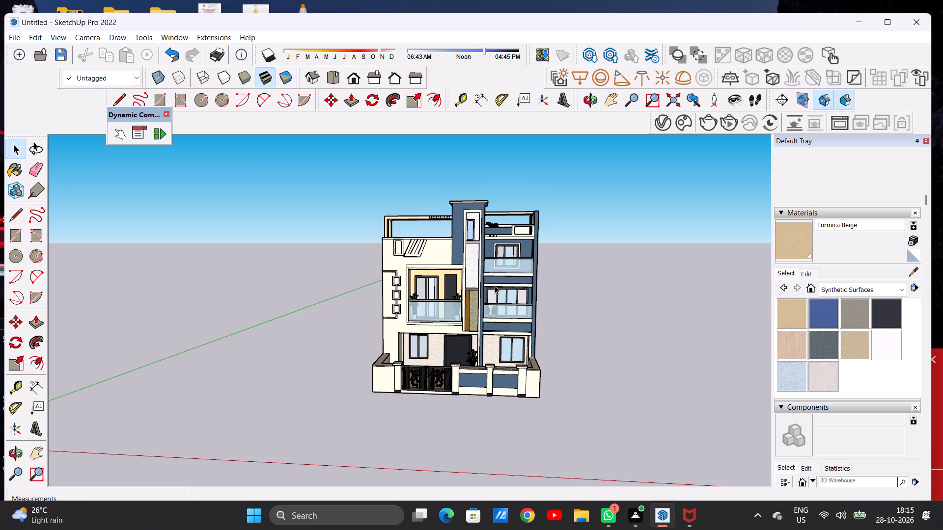
scroll(472, 300, "down", 3)
scroll(468, 363, "up", 20)
scroll(468, 363, "up", 6)
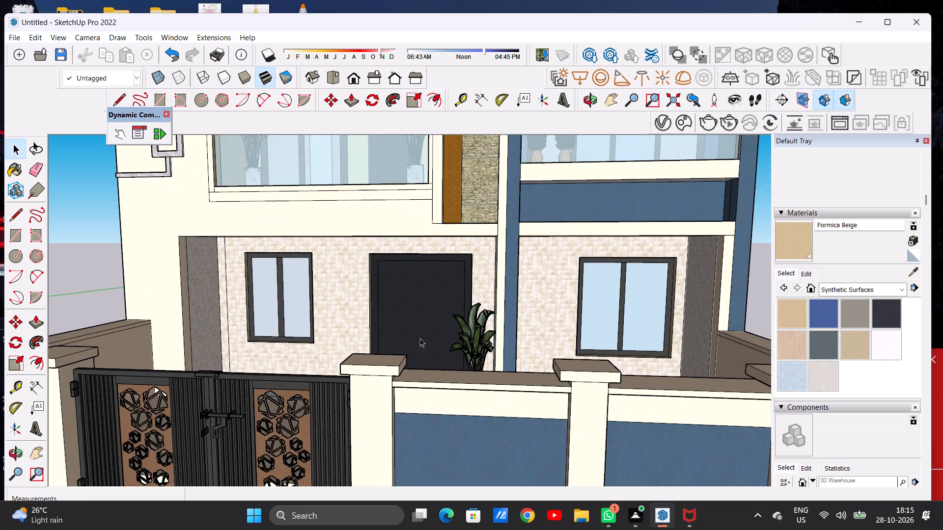
middle_click_drag(417, 338, 414, 406)
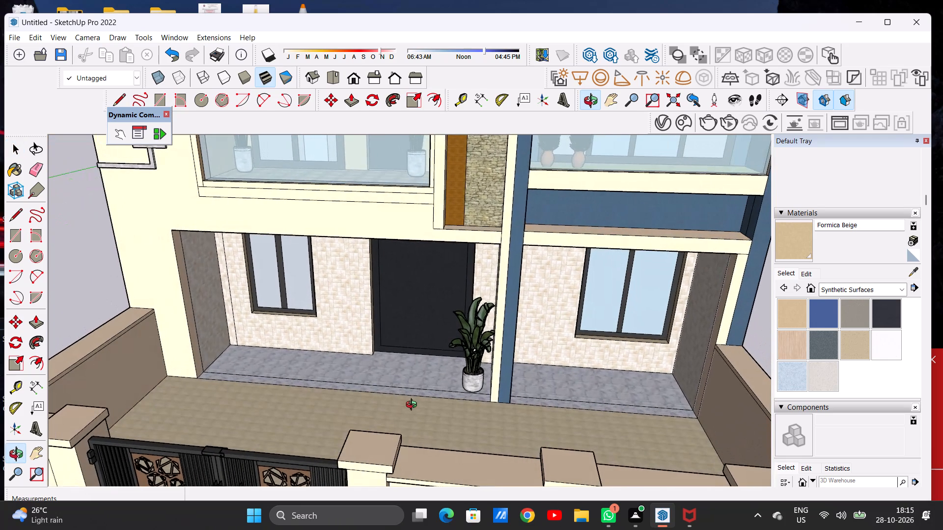
middle_click_drag(414, 406, 446, 397)
scroll(450, 383, "down", 10)
middle_click_drag(403, 366, 314, 371)
scroll(355, 359, "up", 7)
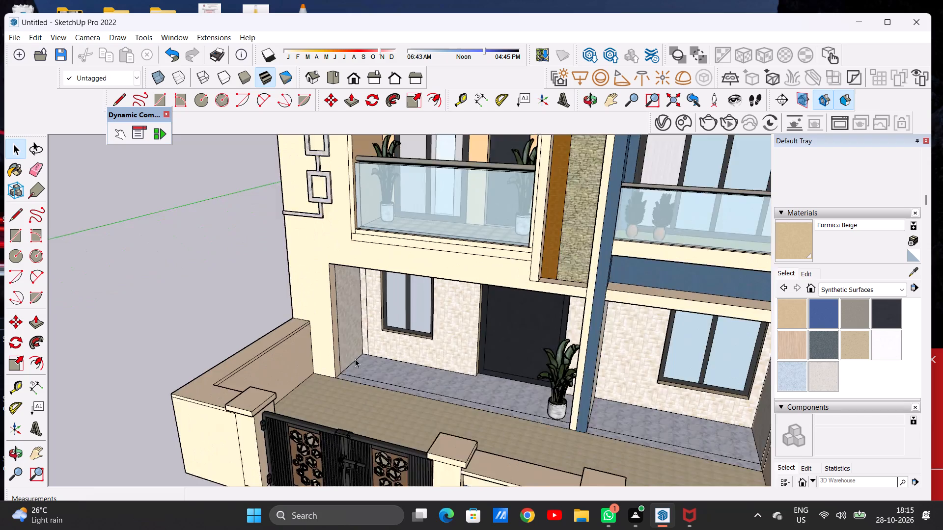
scroll(355, 359, "up", 1)
scroll(369, 375, "down", 13)
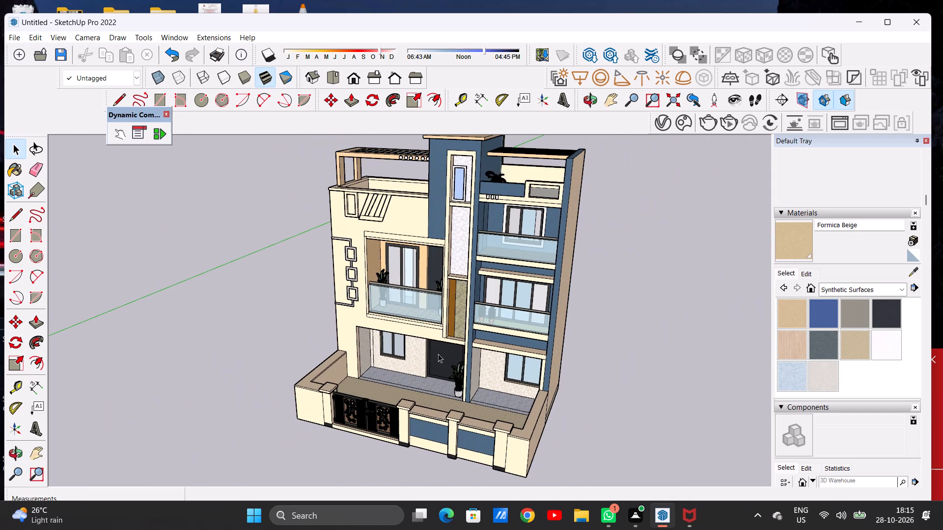
scroll(490, 298, "up", 7)
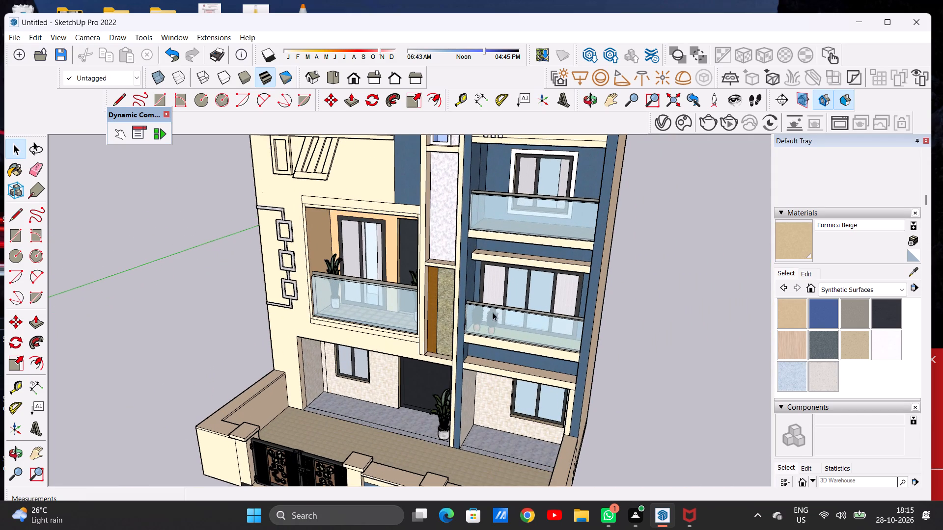
Copy the potted plant nearest the blue pillar on the blue first-floor balcony about 65' 15/16" to the veranda corner beside the window.
middle_click_drag(493, 312, 449, 358)
scroll(486, 315, "up", 9)
scroll(486, 315, "down", 2)
scroll(486, 315, "up", 2)
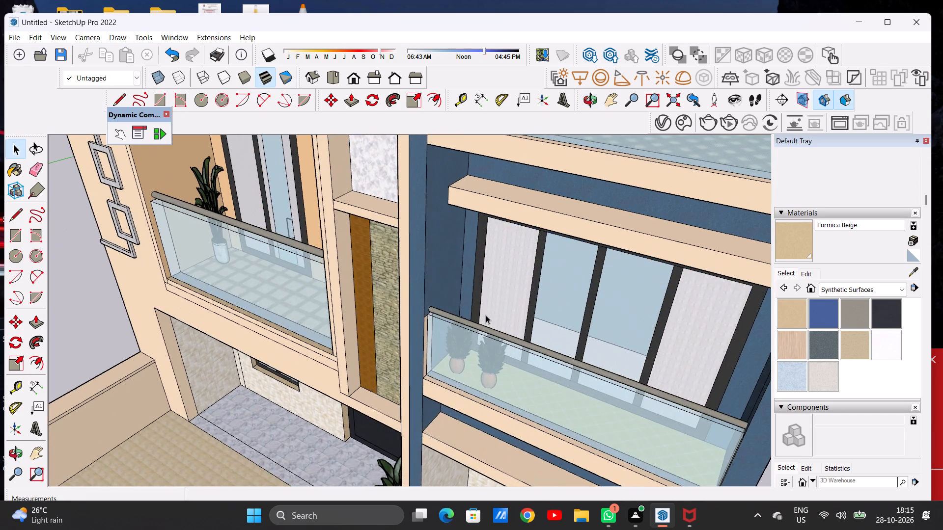
scroll(513, 316, "up", 1)
middle_click_drag(512, 317, 429, 329)
scroll(392, 340, "up", 1)
scroll(392, 340, "down", 1)
scroll(392, 340, "up", 5)
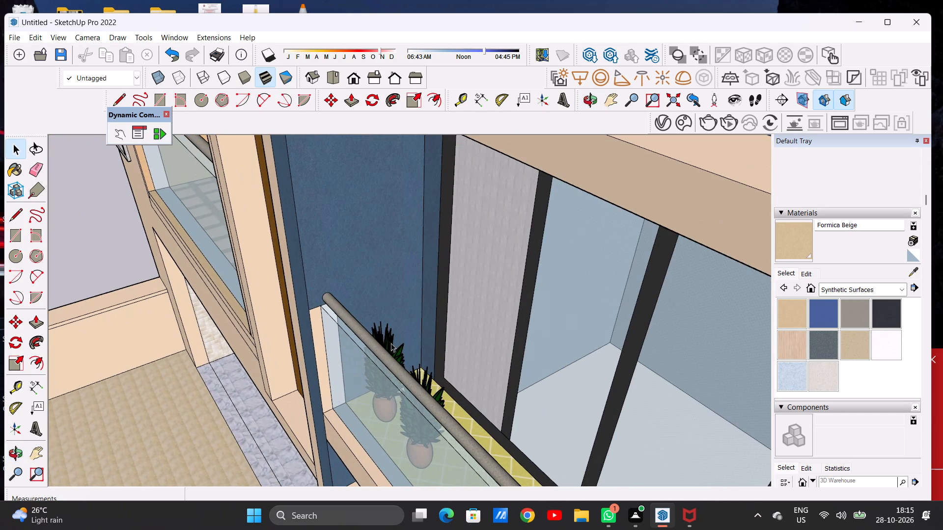
left_click(388, 349)
scroll(390, 344, "up", 5)
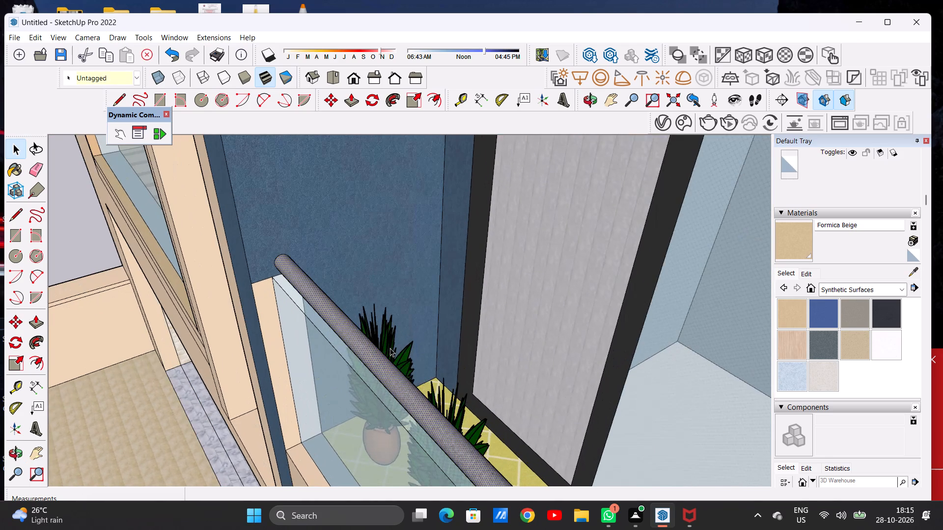
left_click(390, 348)
key("m")
scroll(476, 284, "down", 5)
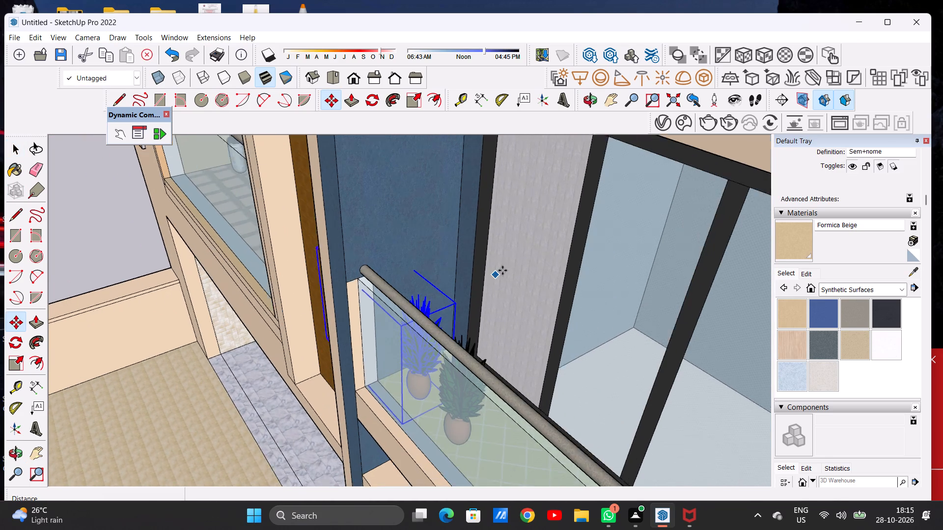
scroll(502, 270, "down", 1)
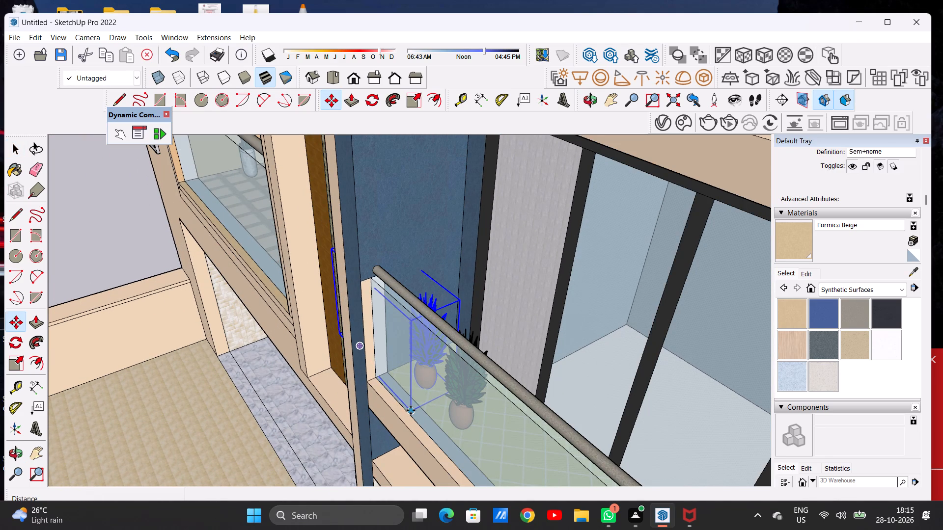
left_click(411, 410)
scroll(233, 407, "down", 5)
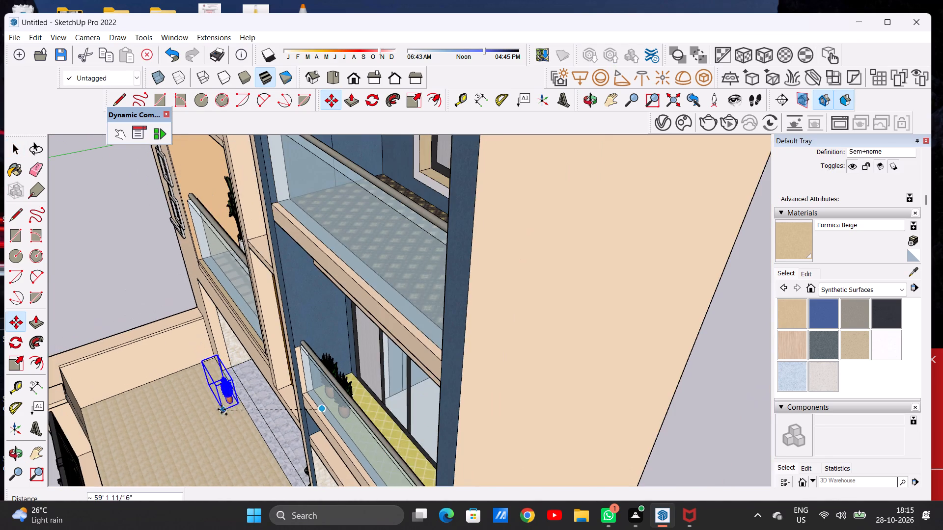
middle_click_drag(222, 410, 270, 365)
scroll(221, 418, "up", 13)
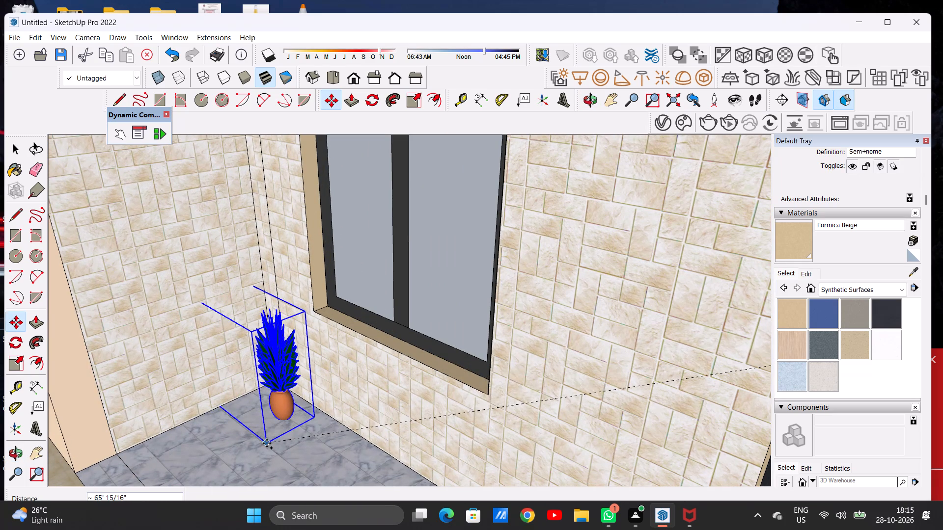
left_click(267, 443)
key("space")
scroll(346, 391, "down", 7)
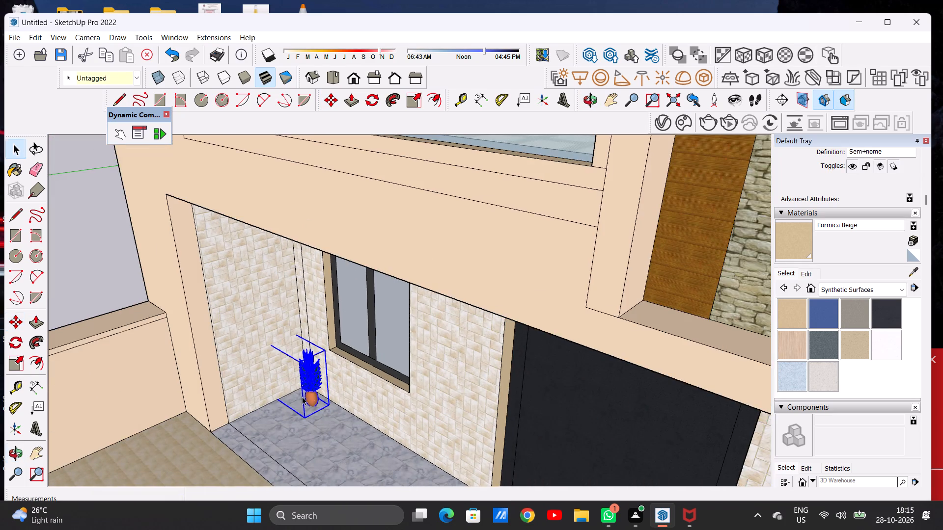
Scale up the potted plant in the veranda corner: about 1.24 on the red axis, about 1.50 on the blue axis, and wider on the green.
middle_click_drag(302, 397, 369, 382)
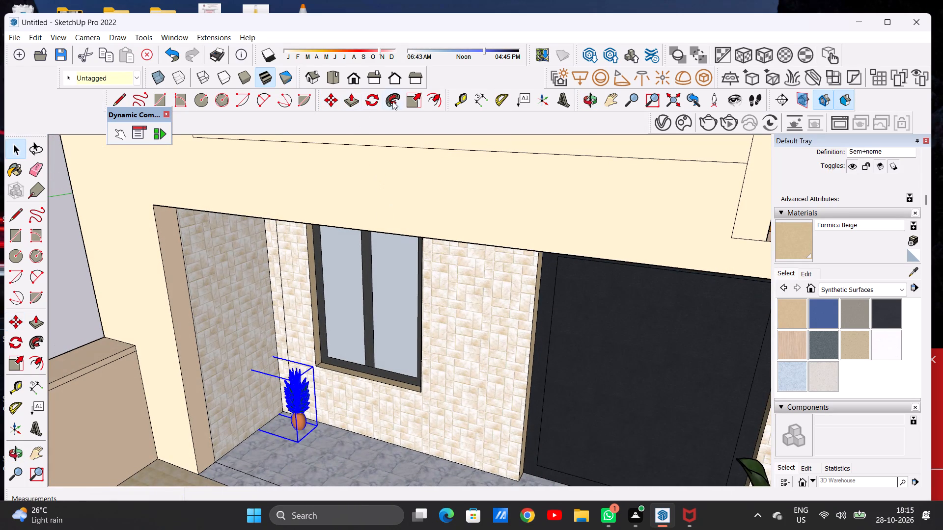
left_click(413, 97)
scroll(284, 397, "up", 6)
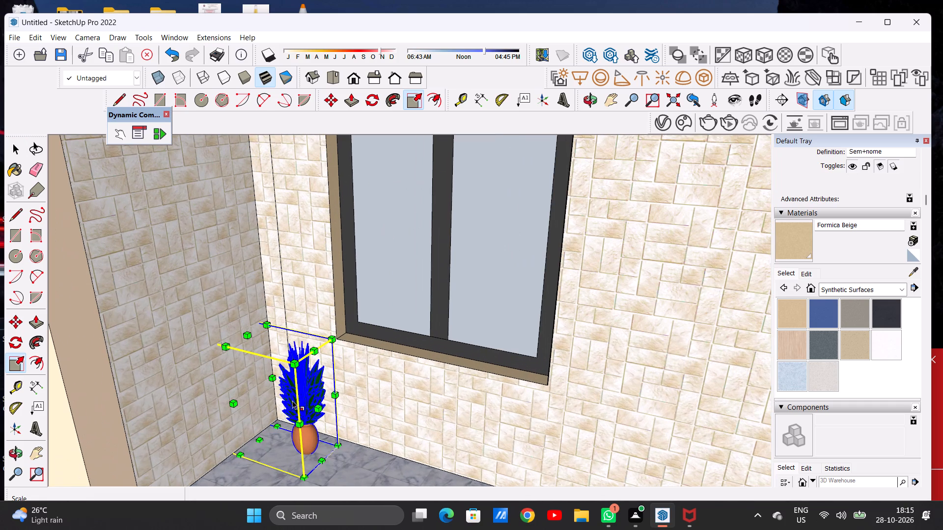
left_click(317, 412)
left_click(351, 424)
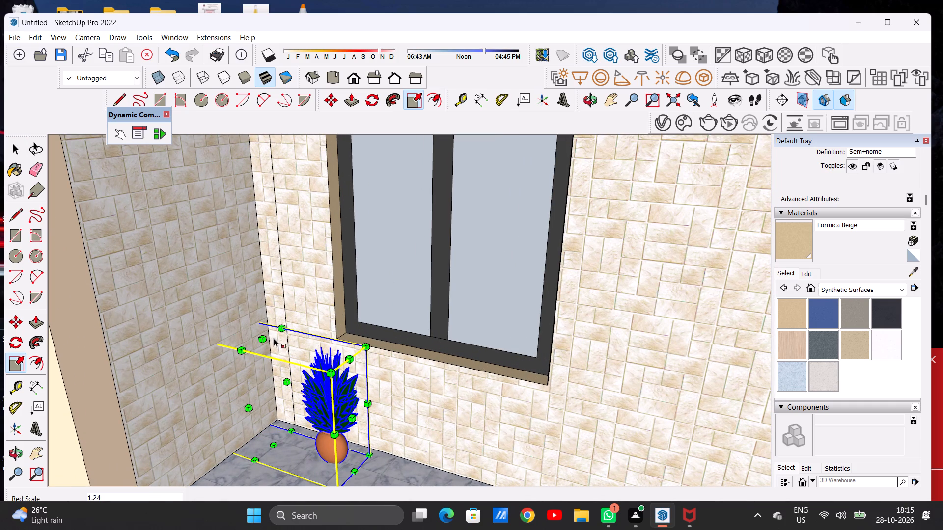
left_click(266, 338)
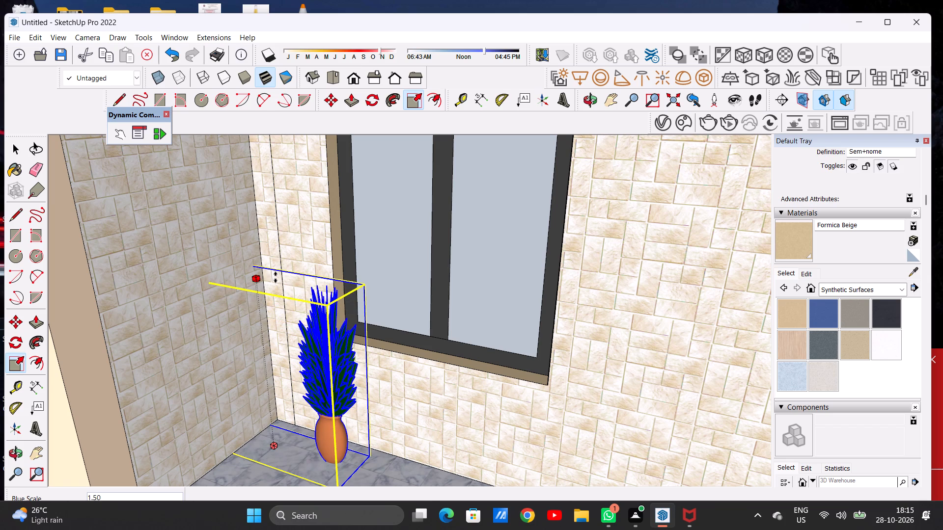
left_click(276, 277)
left_click(245, 383)
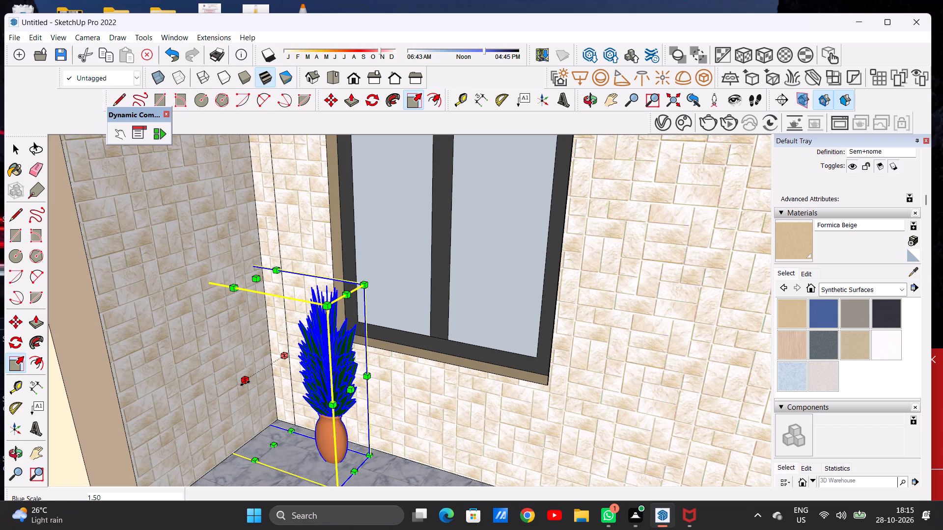
left_click(196, 396)
Enlarge the veranda corner plant further on the red axis, by about 1.23 on the green axis and about 1.12 on the blue.
scroll(323, 346, "down", 1)
scroll(323, 346, "up", 1)
scroll(323, 346, "down", 8)
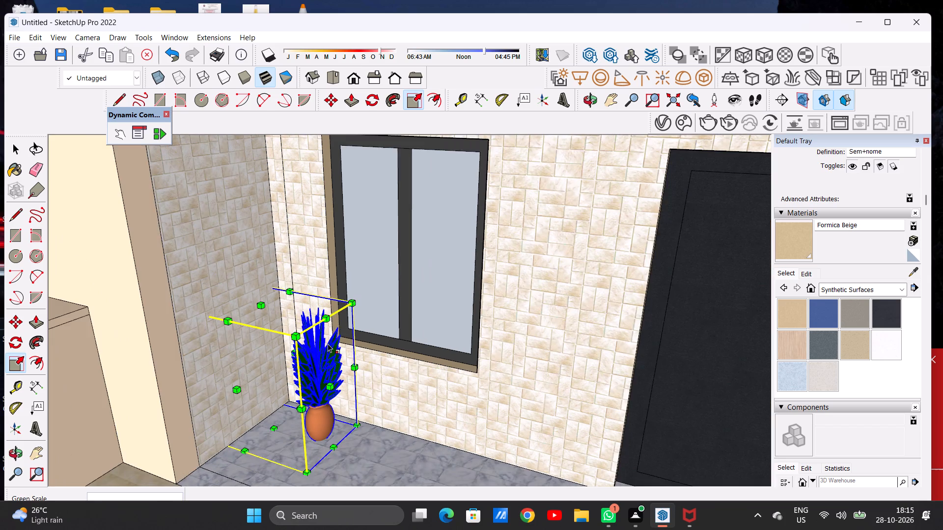
scroll(339, 340, "down", 5)
scroll(334, 383, "up", 6)
left_click(332, 347)
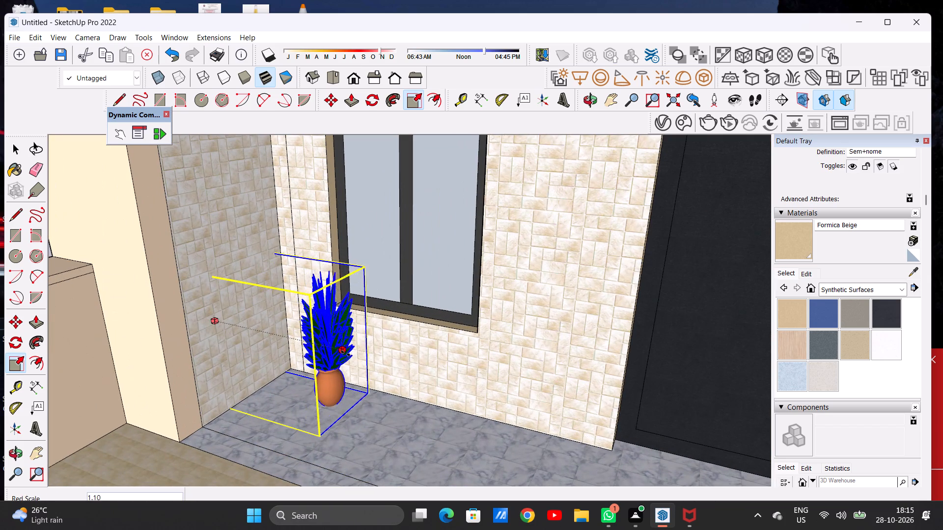
left_click(353, 357)
left_click(249, 354)
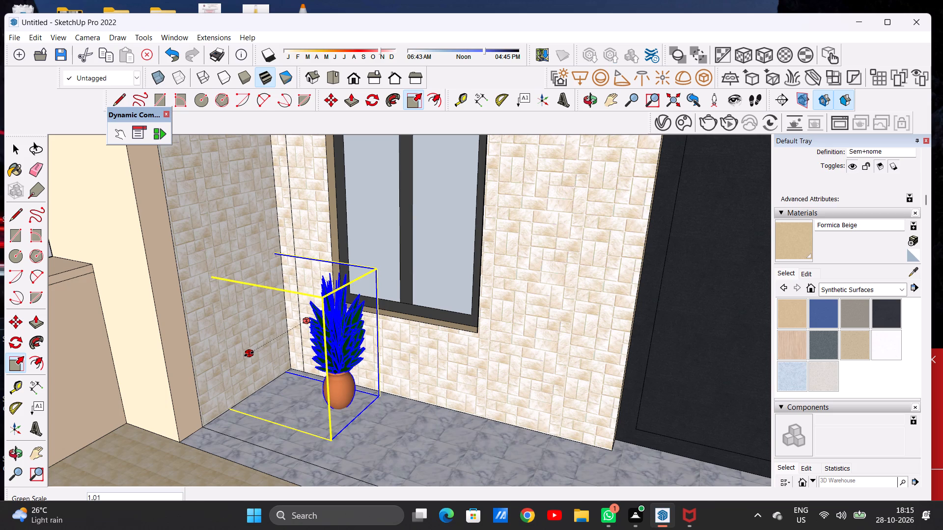
left_click(236, 364)
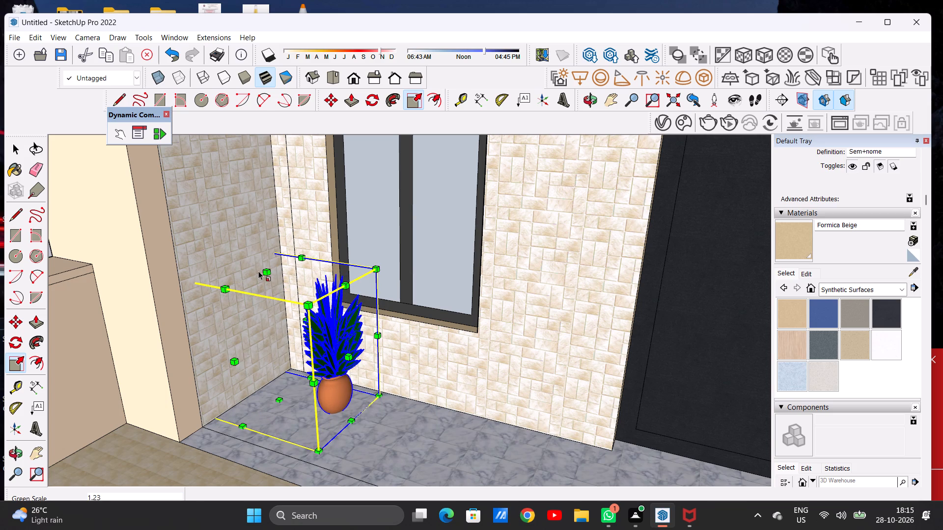
left_click(263, 271)
left_click(264, 255)
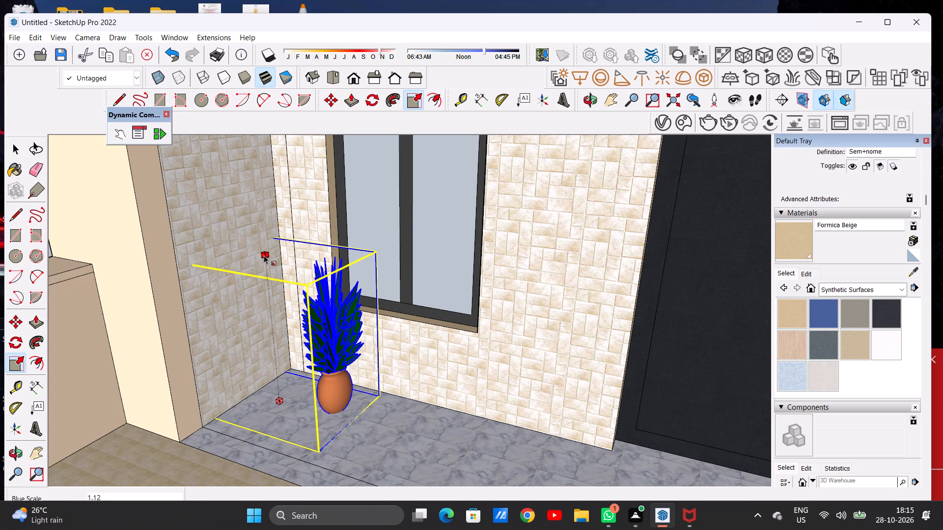
key("space")
Move the enlarged plant about 4' 1 7/16" along the veranda floor towards the side wall.
scroll(348, 278, "down", 5)
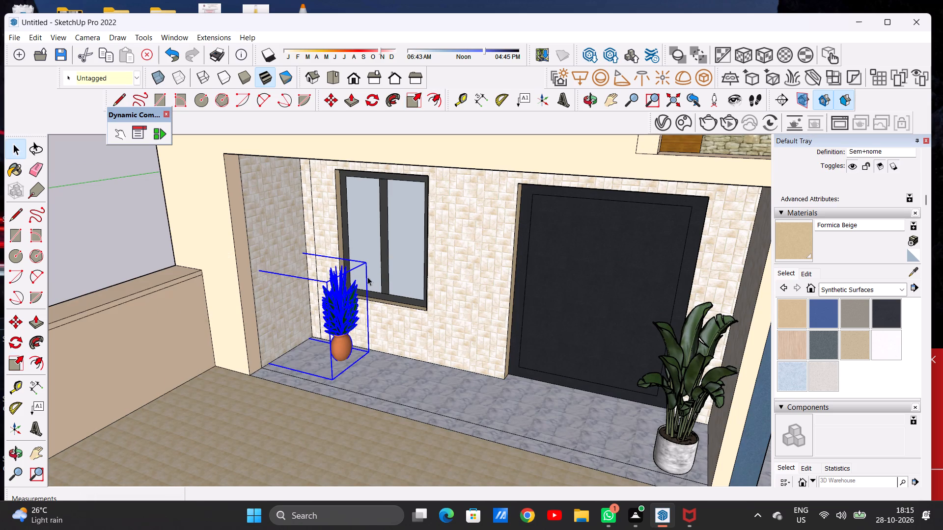
key("m")
scroll(356, 369, "up", 5)
left_click(318, 384)
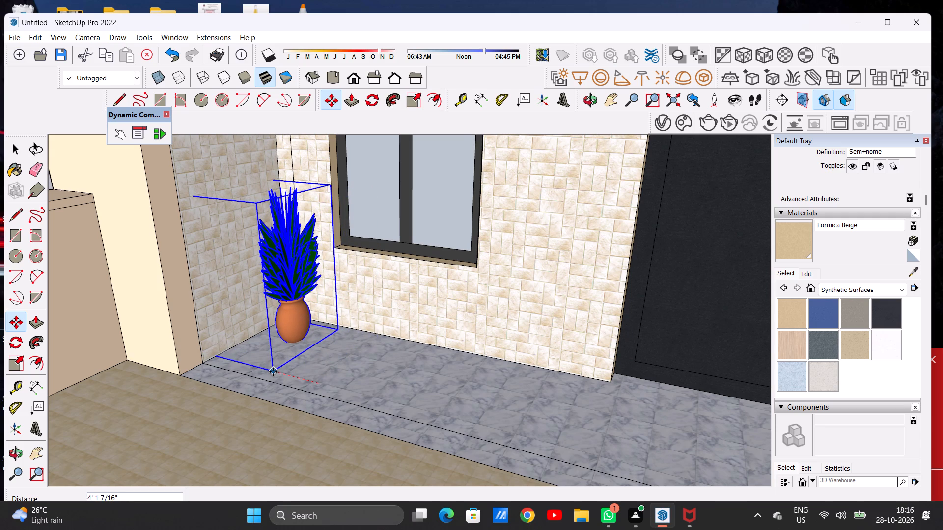
left_click(273, 372)
key("space")
scroll(375, 347, "down", 6)
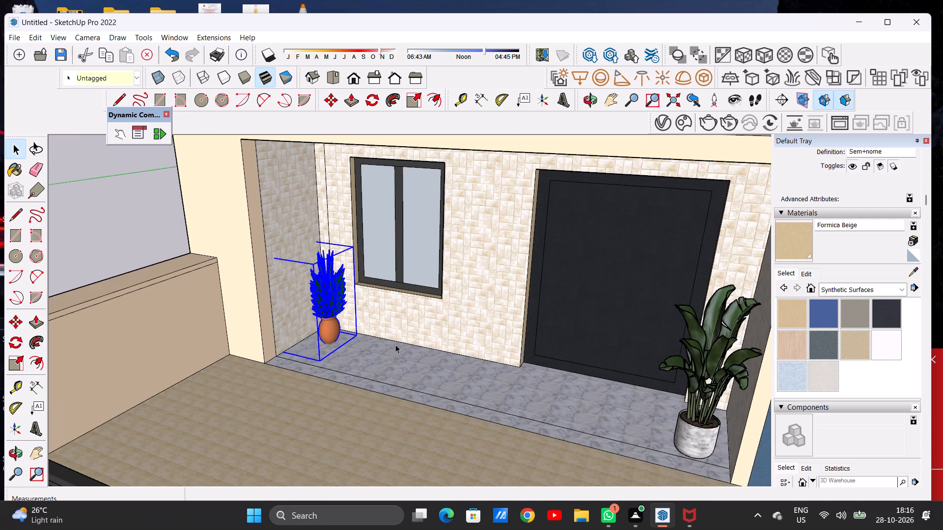
left_click(170, 251)
Shift the corner plant about 1' 4 3/4" closer to the veranda's side wall.
middle_click_drag(278, 334, 382, 303)
scroll(293, 364, "down", 5)
scroll(301, 359, "up", 10)
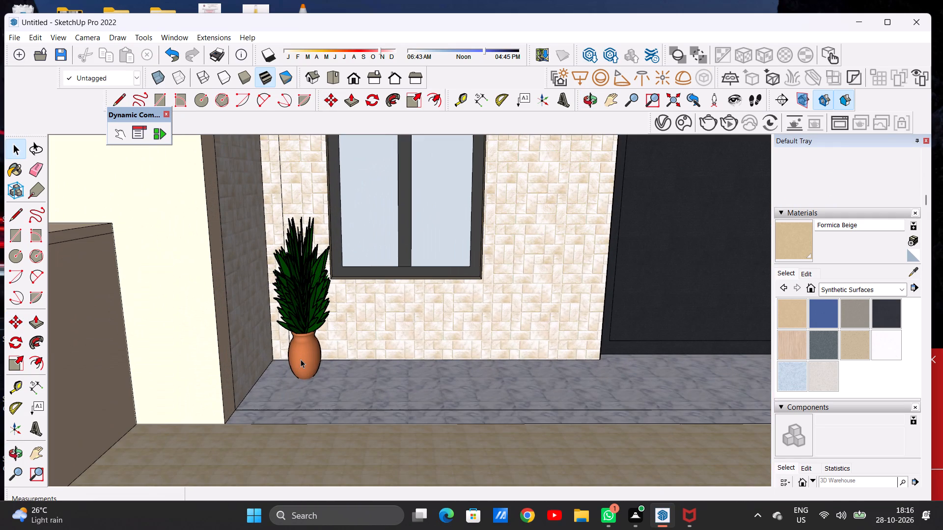
left_click(301, 360)
key("m")
scroll(316, 389, "up", 5)
left_click(332, 416)
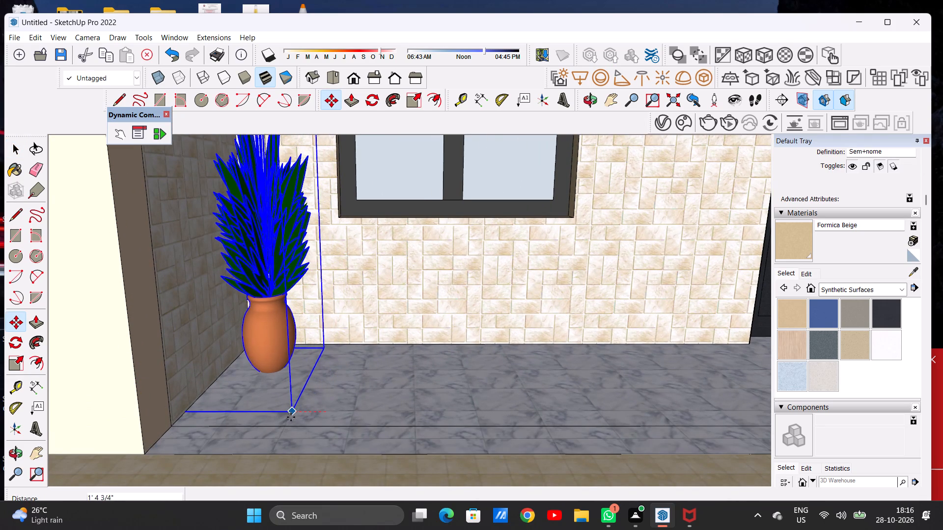
left_click(287, 418)
key("space")
scroll(363, 384, "down", 8)
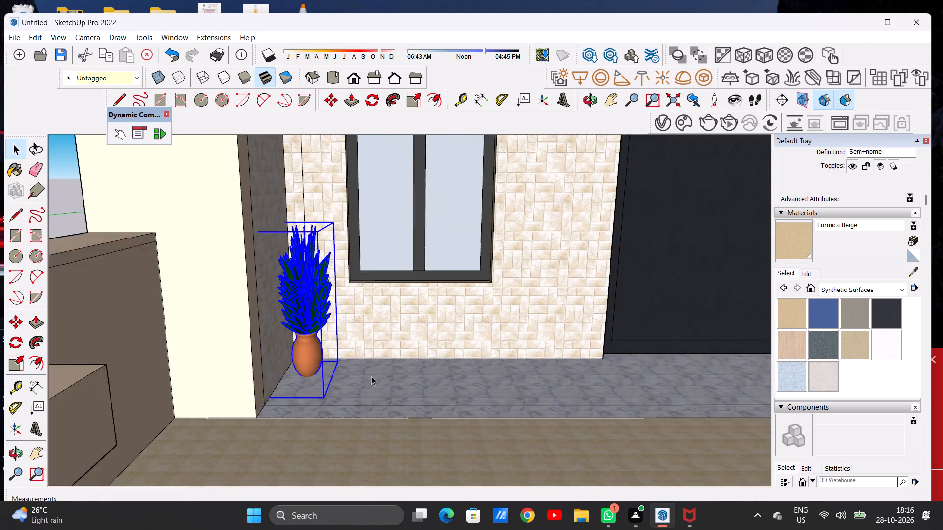
scroll(371, 376, "down", 1)
left_click(123, 260)
Examine from the street side and in front view how the veranda plants show above the entrance gate.
scroll(199, 316, "down", 6)
middle_click_drag(266, 329, 295, 324)
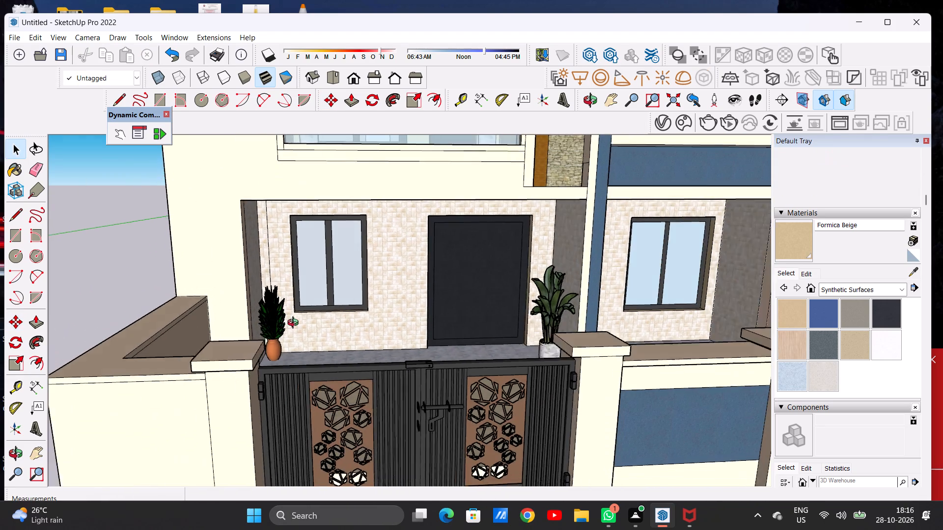
middle_click_drag(295, 324, 284, 283)
scroll(263, 342, "down", 9)
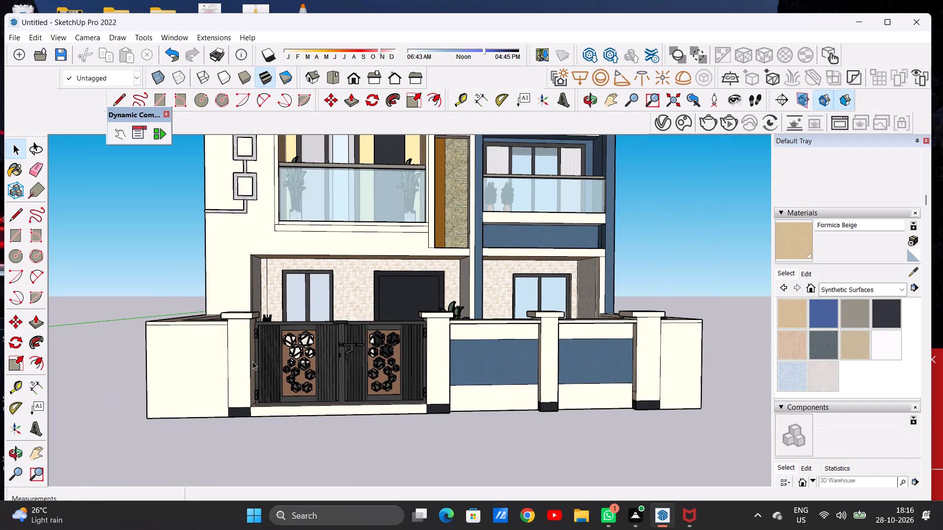
scroll(273, 321, "up", 2)
scroll(273, 321, "down", 2)
scroll(273, 321, "up", 2)
scroll(273, 321, "down", 1)
scroll(273, 321, "up", 1)
scroll(273, 321, "down", 1)
scroll(273, 321, "up", 6)
scroll(267, 319, "down", 1)
scroll(267, 319, "up", 4)
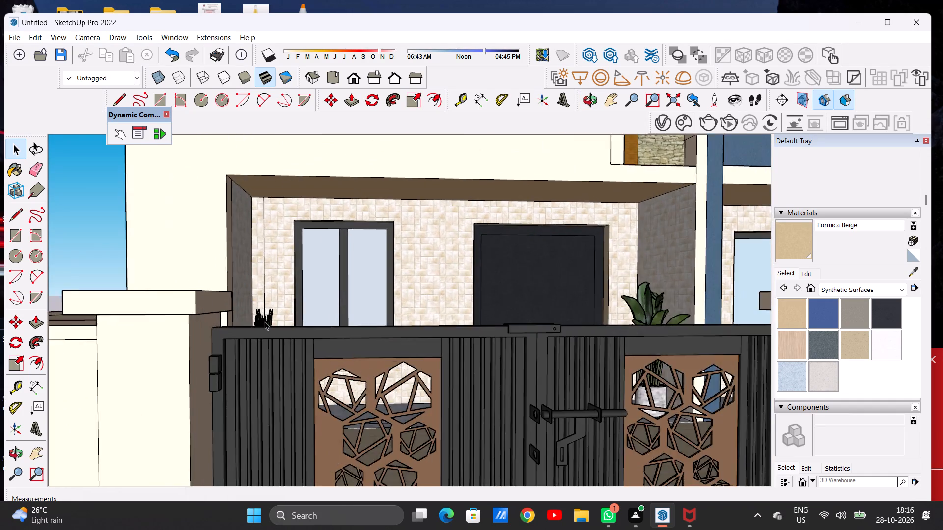
scroll(265, 321, "up", 3)
scroll(265, 321, "down", 1)
scroll(265, 321, "up", 5)
scroll(265, 321, "down", 1)
scroll(265, 321, "up", 1)
scroll(265, 321, "down", 1)
scroll(265, 321, "up", 1)
scroll(265, 321, "down", 6)
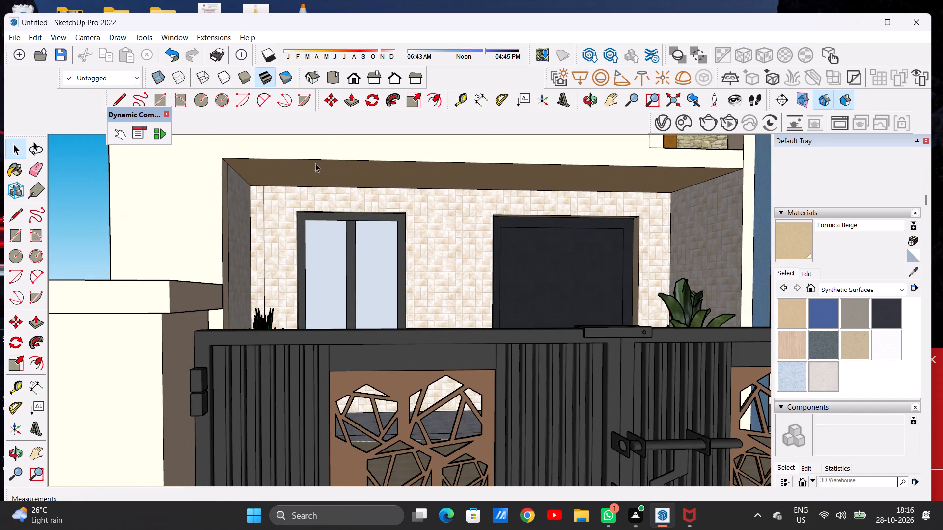
left_click(360, 79)
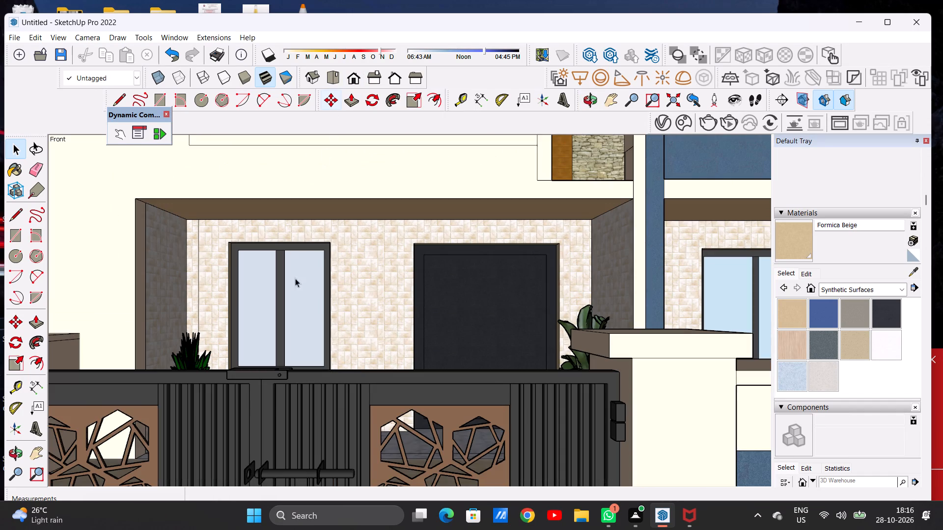
Examine the corner plant from above and close up, and its look in the full front elevation.
scroll(305, 298, "down", 5)
middle_click_drag(317, 293, 229, 440)
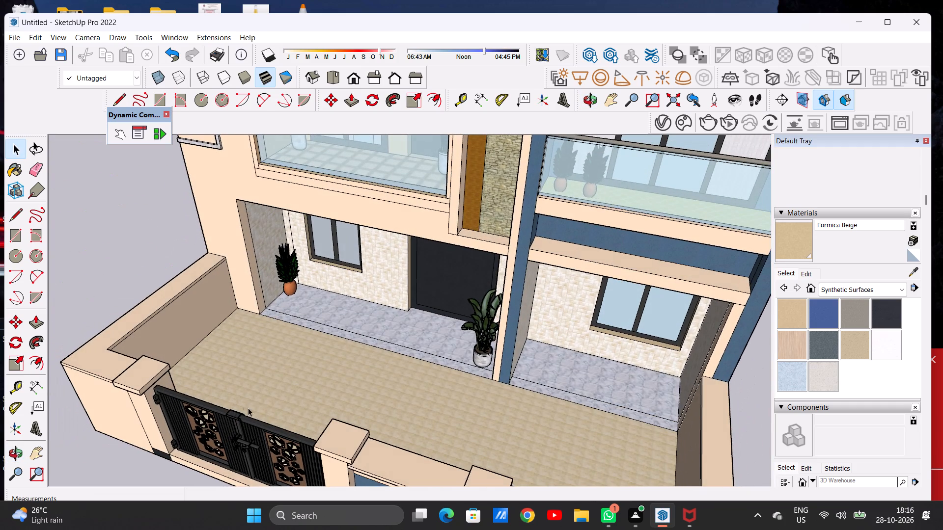
middle_click_drag(248, 407, 273, 328)
scroll(273, 302, "up", 14)
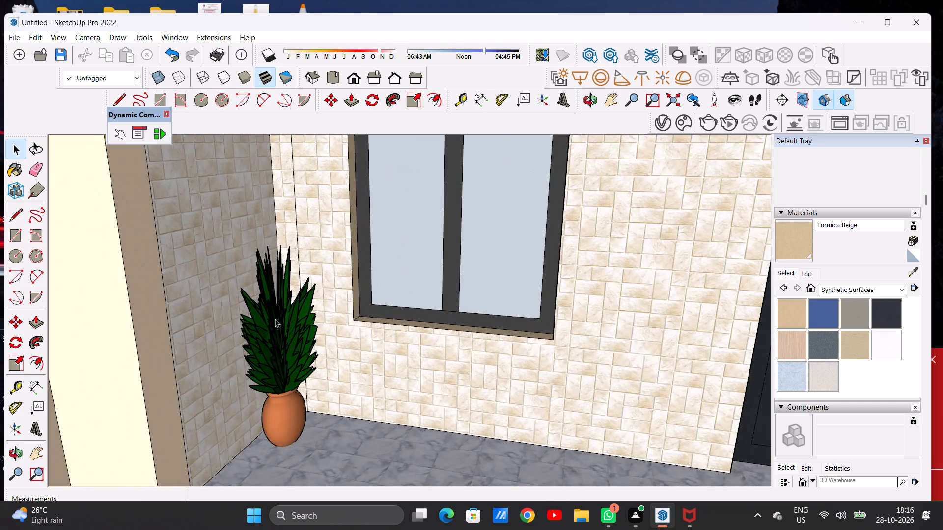
middle_click_drag(278, 333, 288, 298)
scroll(300, 301, "up", 4)
scroll(292, 351, "down", 7)
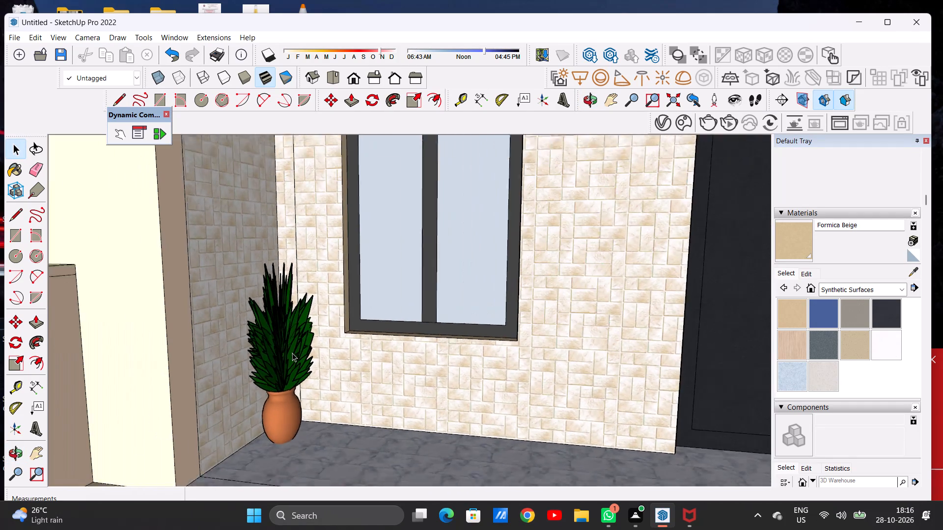
scroll(292, 353, "down", 20)
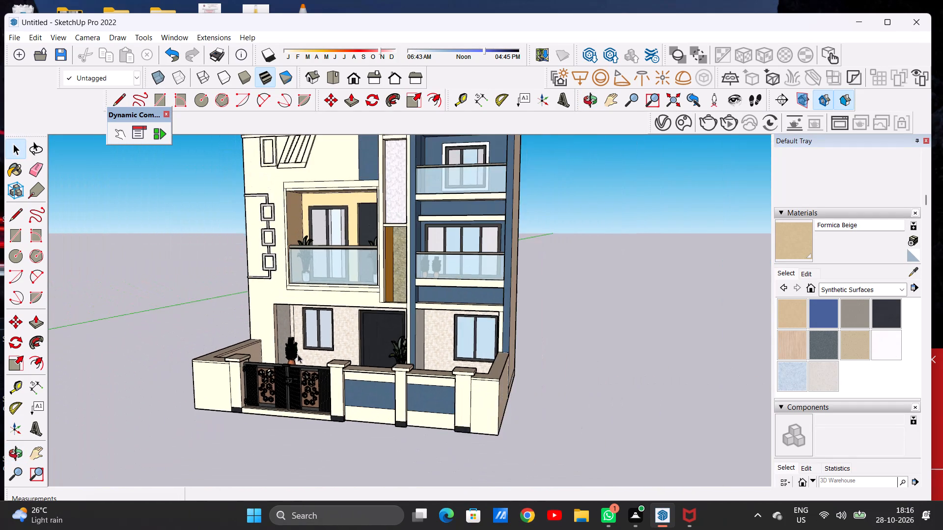
middle_click_drag(286, 358, 360, 331)
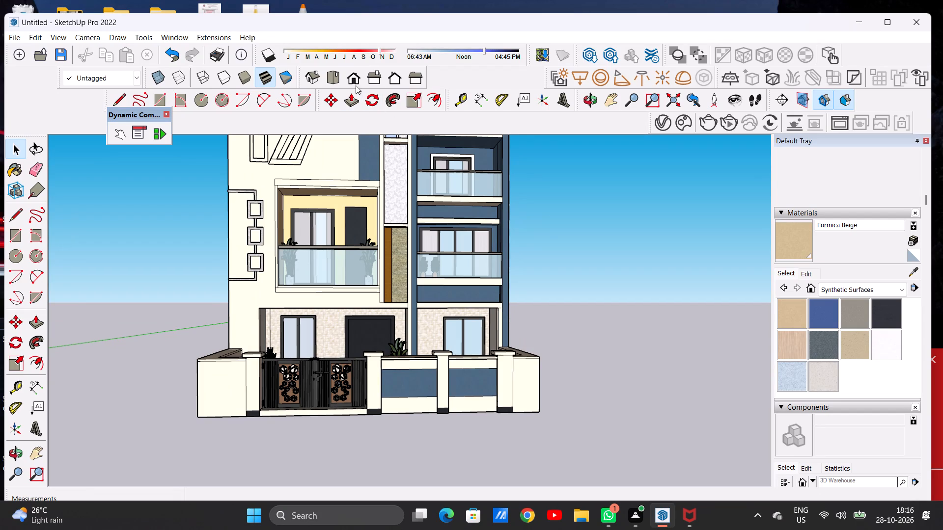
left_click(351, 76)
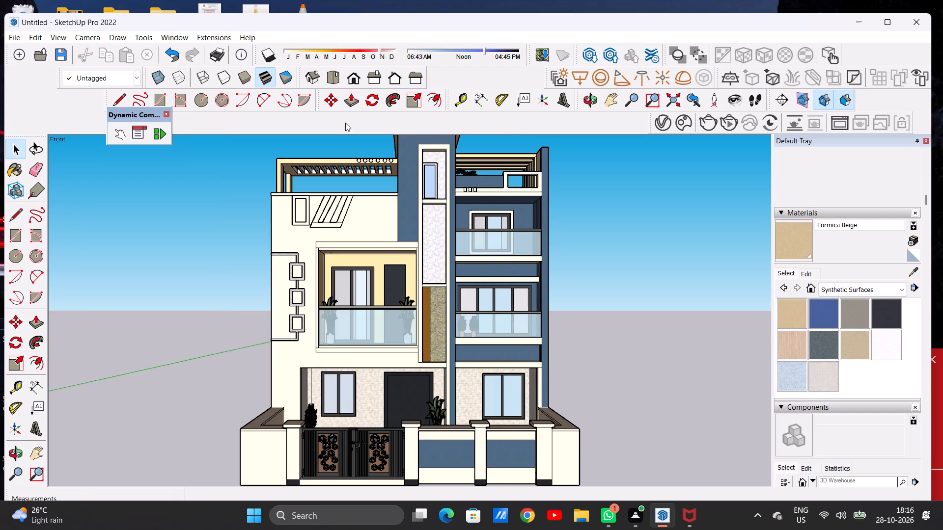
scroll(333, 282, "down", 5)
scroll(407, 221, "up", 1)
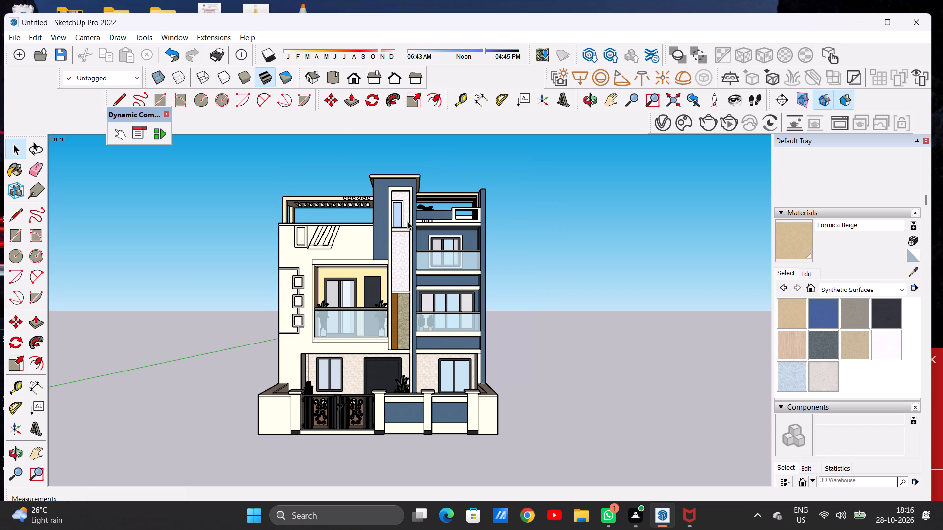
scroll(411, 273, "up", 1)
scroll(321, 389, "up", 3)
scroll(321, 389, "down", 1)
scroll(321, 389, "up", 1)
scroll(321, 389, "down", 1)
Reduce the veranda corner plant's height to about 0.77 with the Scale tool, keeping its green-axis scale at 1.00.
middle_click_drag(285, 392, 231, 439)
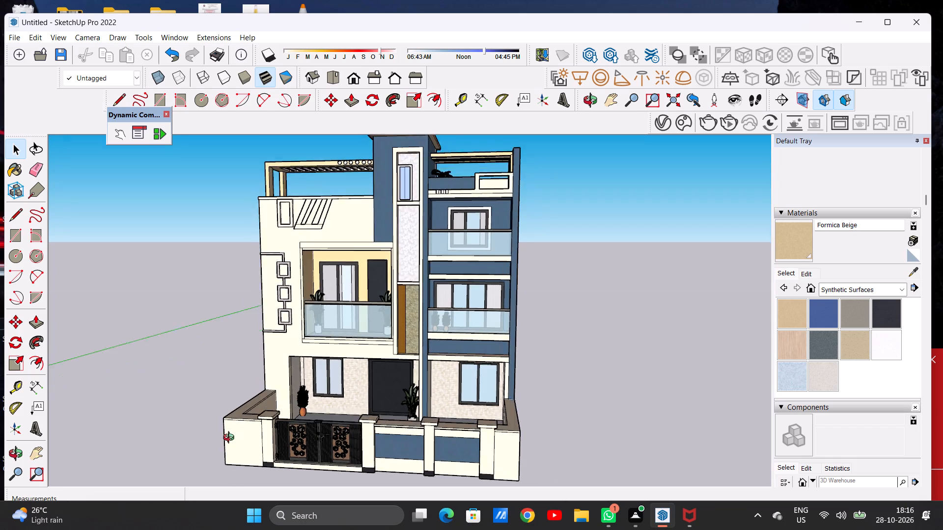
middle_click_drag(231, 439, 198, 467)
scroll(306, 365, "up", 1)
scroll(320, 362, "down", 1)
scroll(322, 363, "up", 17)
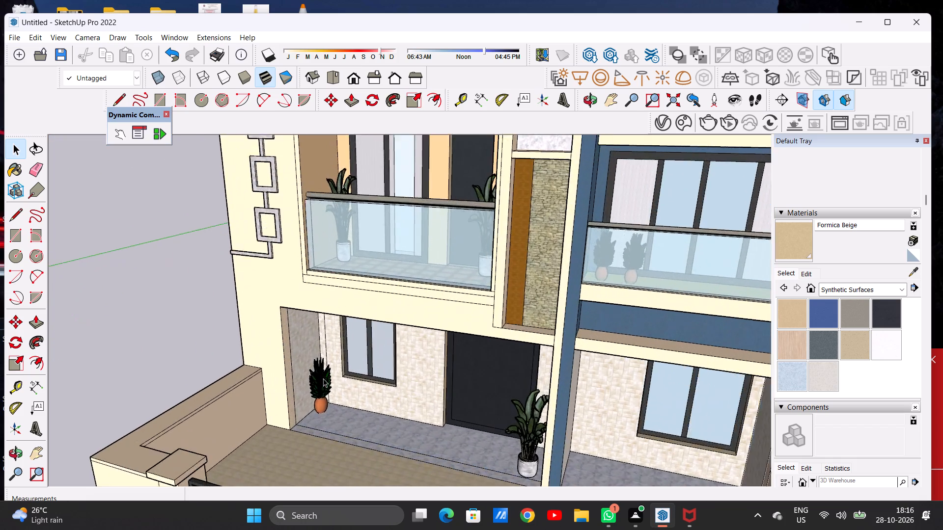
scroll(323, 378, "up", 2)
scroll(323, 378, "down", 1)
scroll(323, 378, "up", 2)
left_click(318, 388)
middle_click_drag(328, 387, 348, 364)
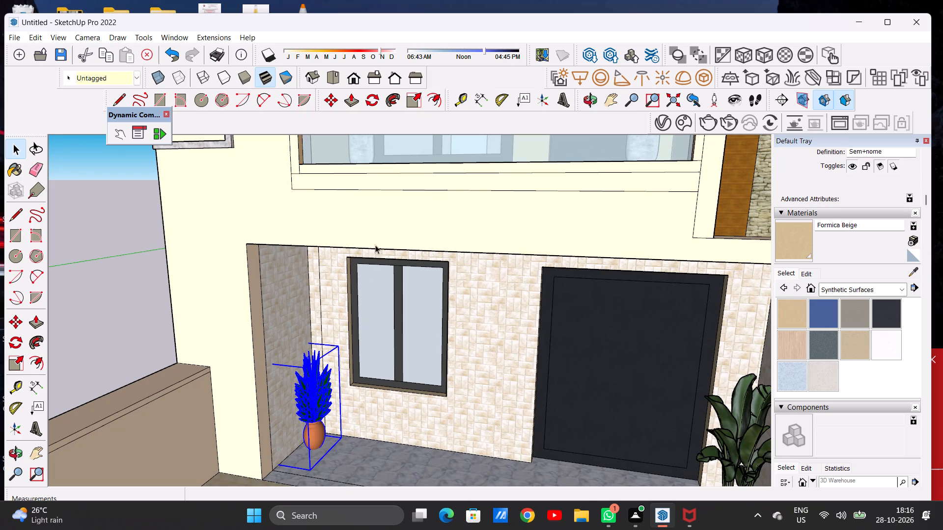
left_click(416, 99)
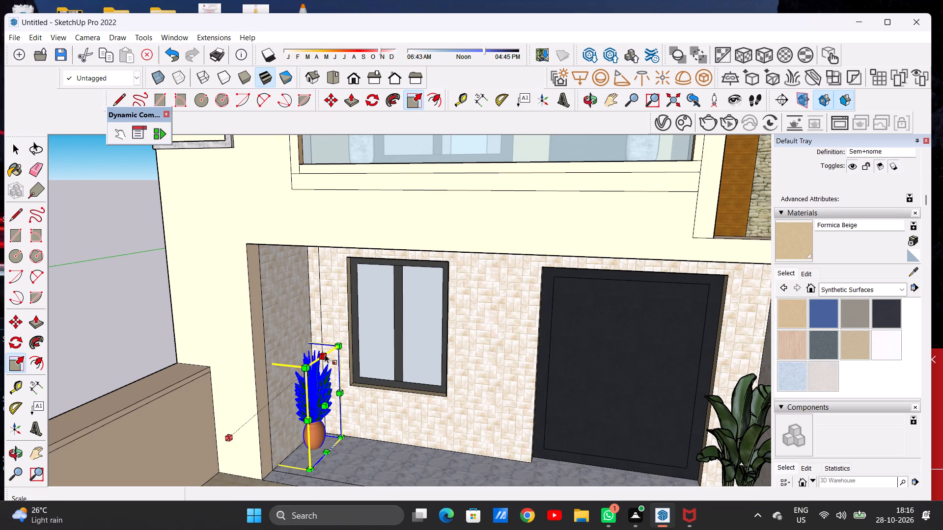
left_click(290, 339)
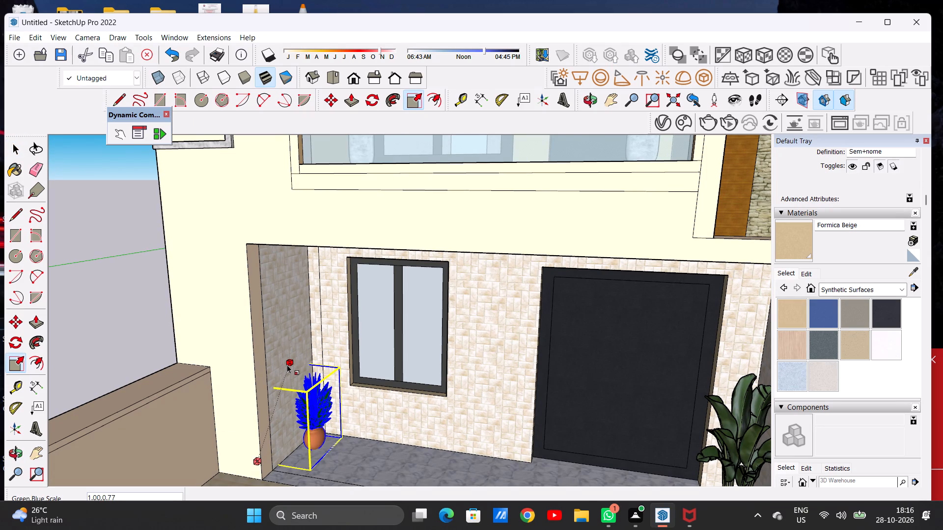
left_click(287, 365)
key("space")
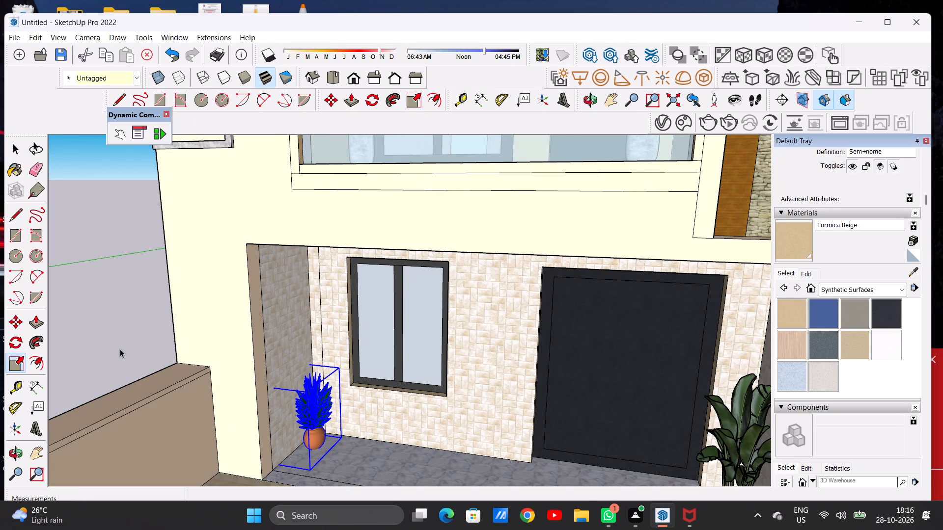
left_click(119, 349)
Check the resized corner plant in the standard front view of the house.
scroll(333, 389, "down", 14)
middle_click_drag(320, 410, 383, 369)
left_click(351, 77)
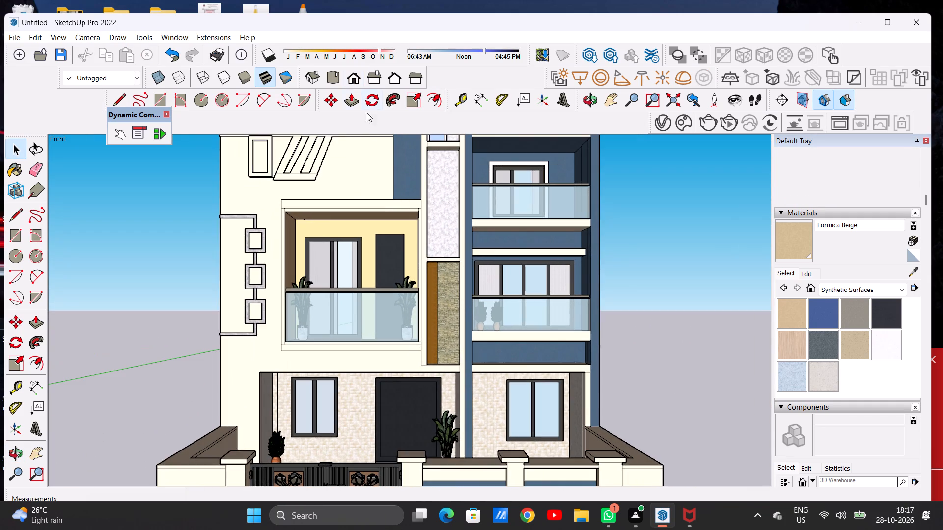
Check the whole front elevation of the house, including the balcony and veranda plants, in the standard front view.
scroll(403, 355, "down", 9)
scroll(399, 346, "up", 1)
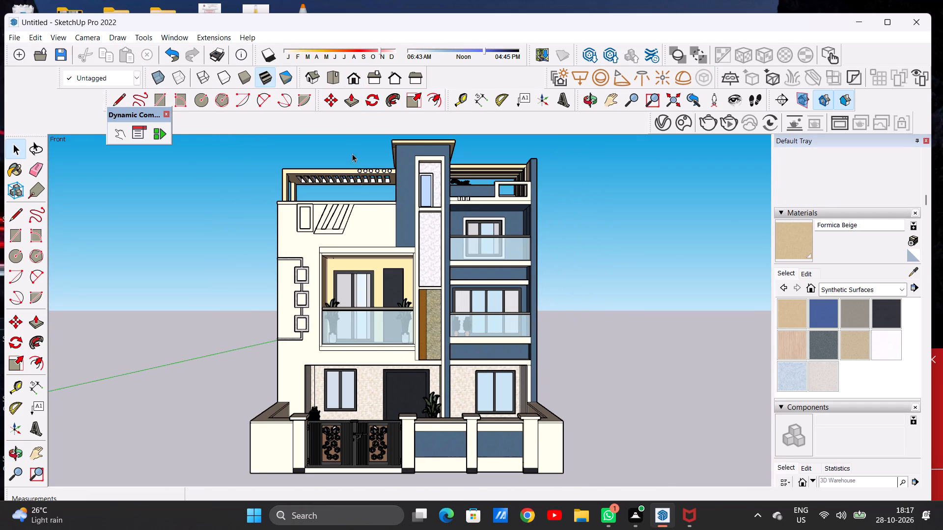
left_click(348, 80)
scroll(390, 276, "down", 6)
scroll(410, 390, "up", 3)
scroll(410, 390, "down", 1)
scroll(410, 390, "up", 1)
scroll(410, 390, "down", 1)
scroll(410, 390, "up", 1)
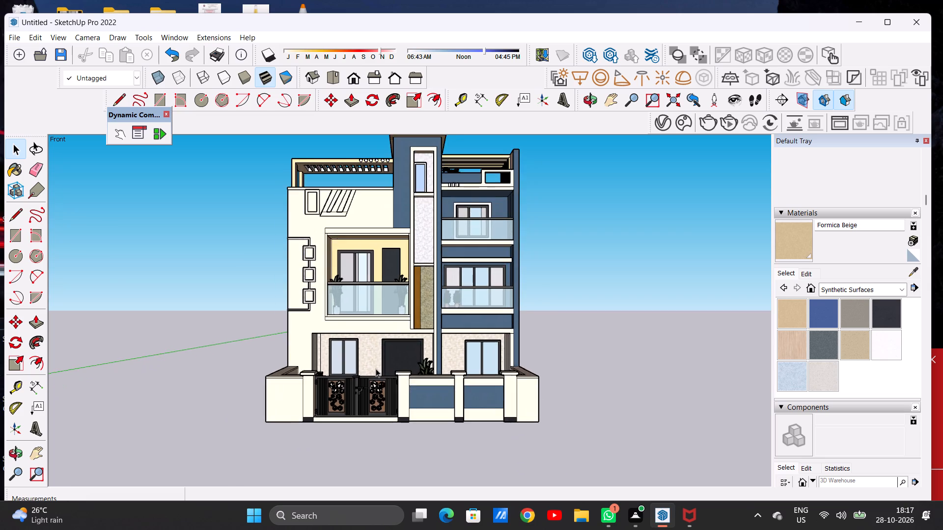
Examine the two potted plants on the ground-floor veranda close up, at the side wall and beside the entrance door.
scroll(367, 368, "up", 5)
scroll(313, 374, "up", 8)
middle_click_drag(357, 369, 207, 434)
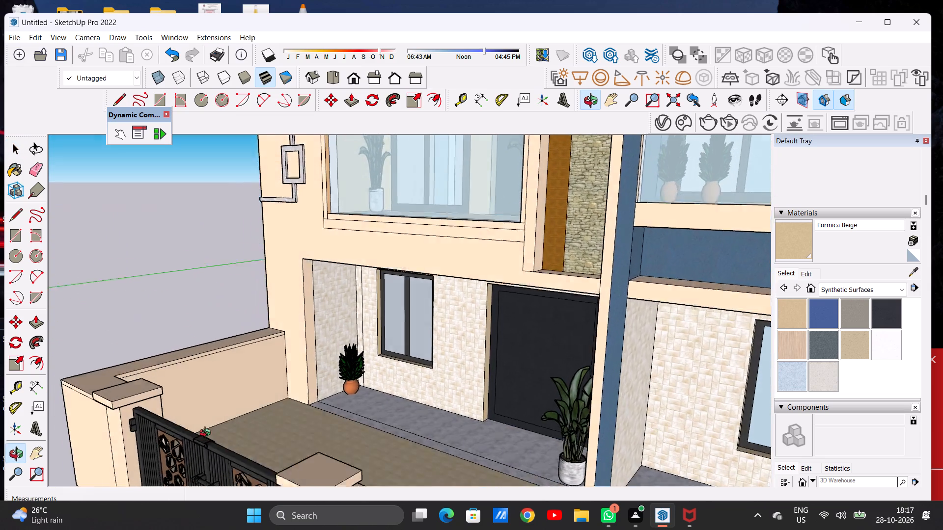
middle_click_drag(207, 434, 316, 456)
scroll(304, 405, "up", 12)
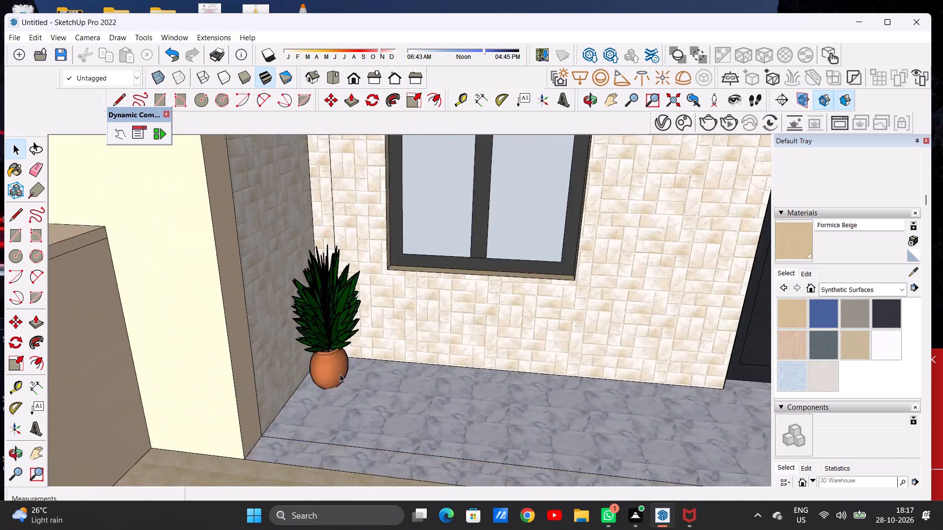
scroll(340, 374, "up", 3)
middle_click_drag(328, 378, 323, 376)
scroll(323, 376, "down", 20)
scroll(323, 376, "down", 4)
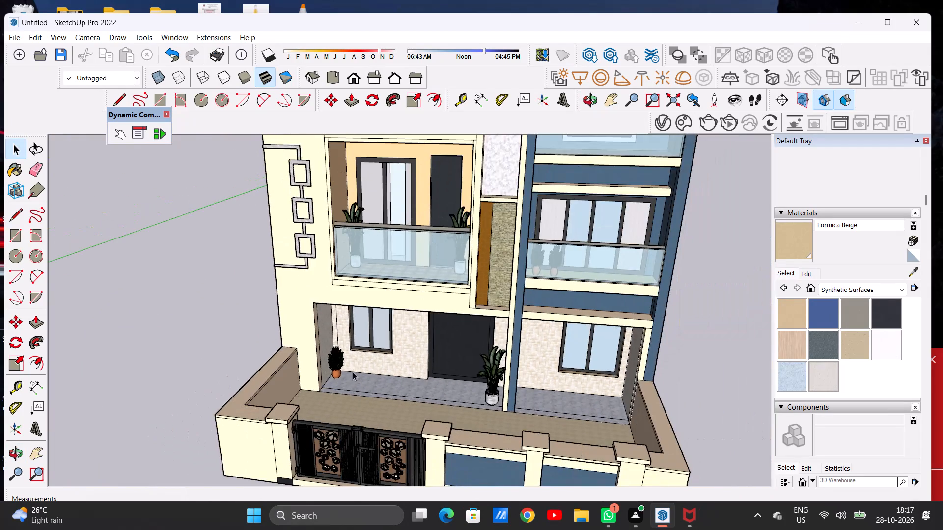
middle_click_drag(351, 372, 375, 399)
scroll(457, 389, "up", 7)
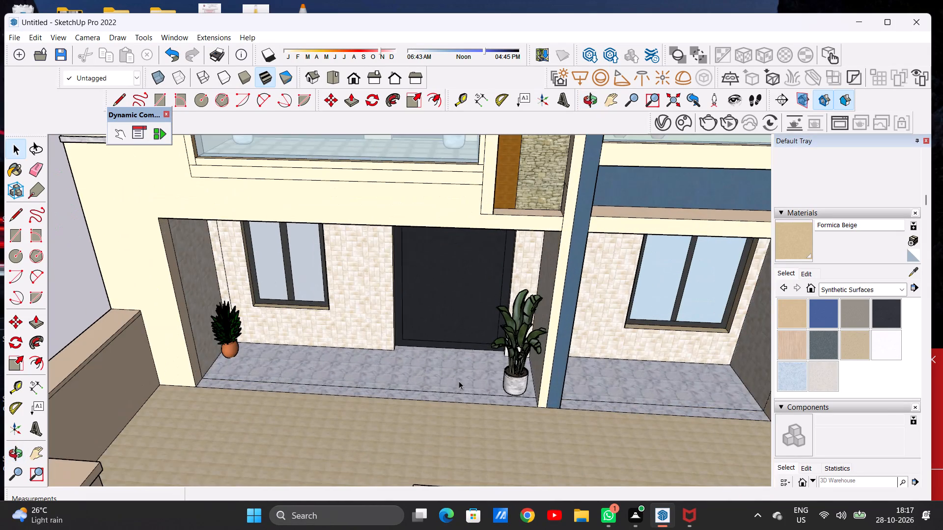
middle_click_drag(455, 372, 554, 359)
scroll(492, 363, "up", 4)
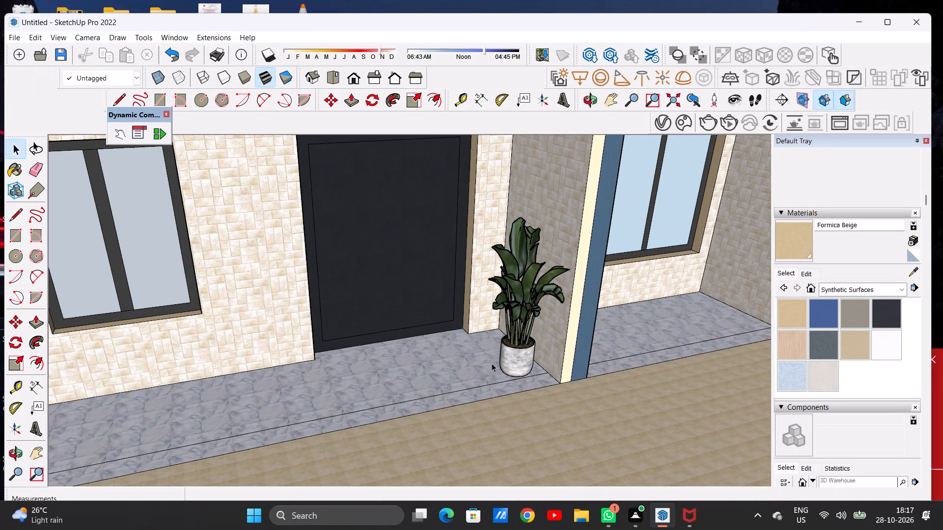
Examine the front of the house from slightly above, with the veranda, balconies, gate and boundary wall together.
scroll(494, 363, "down", 5)
middle_click_drag(426, 350, 336, 324)
scroll(393, 354, "down", 6)
scroll(401, 355, "up", 1)
scroll(402, 355, "down", 10)
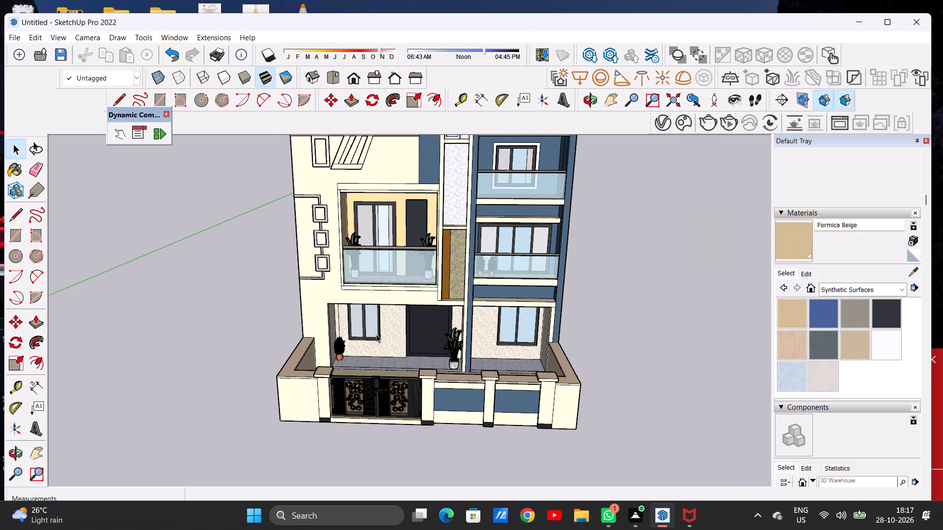
scroll(379, 335, "down", 3)
scroll(466, 345, "down", 1)
scroll(467, 352, "up", 8)
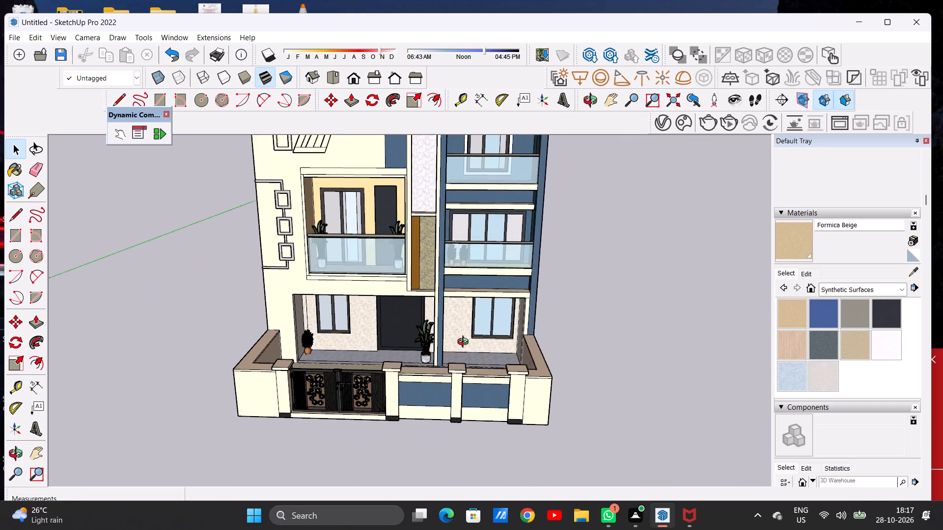
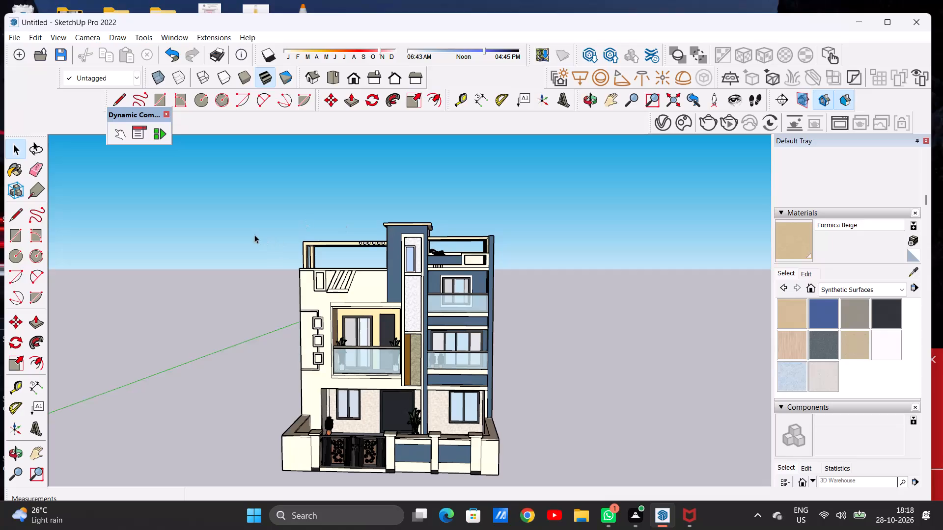
Examine the laser-cut entrance gate between its pillars, from the front and from slightly above.
scroll(286, 252, "down", 9)
scroll(348, 354, "up", 6)
scroll(325, 389, "up", 11)
scroll(320, 381, "down", 1)
scroll(320, 381, "up", 14)
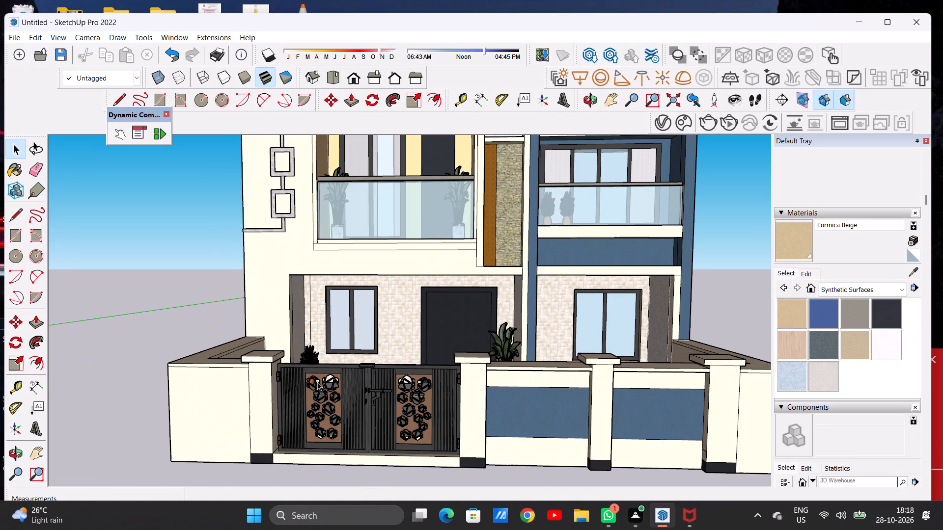
left_click(317, 382)
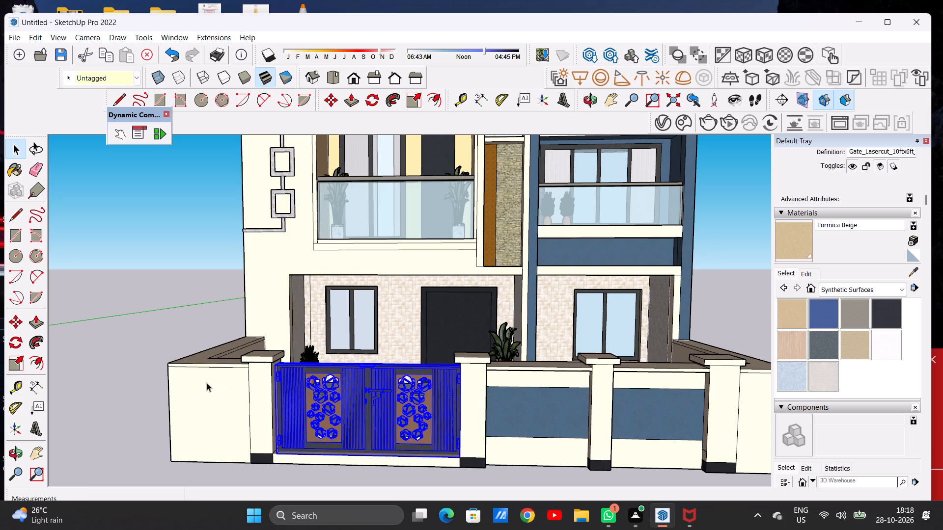
scroll(207, 383, "down", 5)
scroll(206, 383, "up", 8)
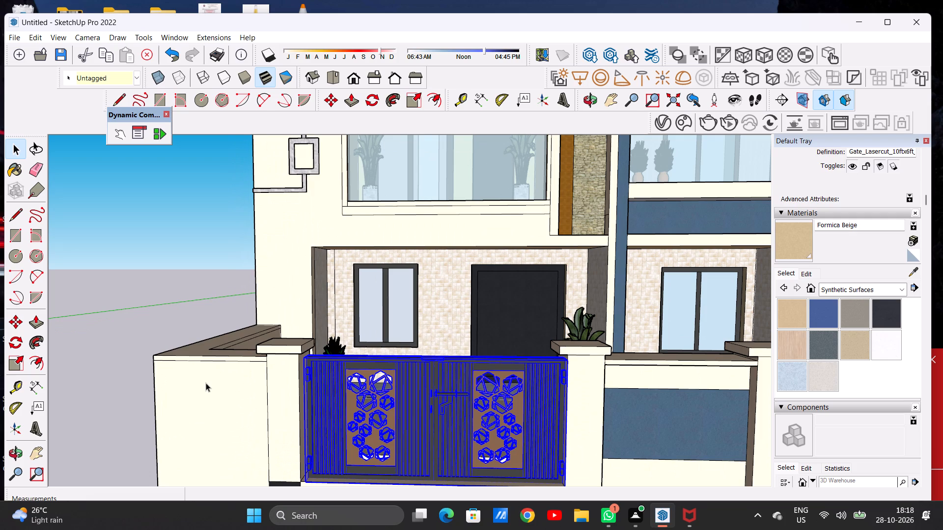
scroll(198, 378, "down", 8)
middle_click_drag(289, 369, 196, 412)
scroll(242, 376, "up", 2)
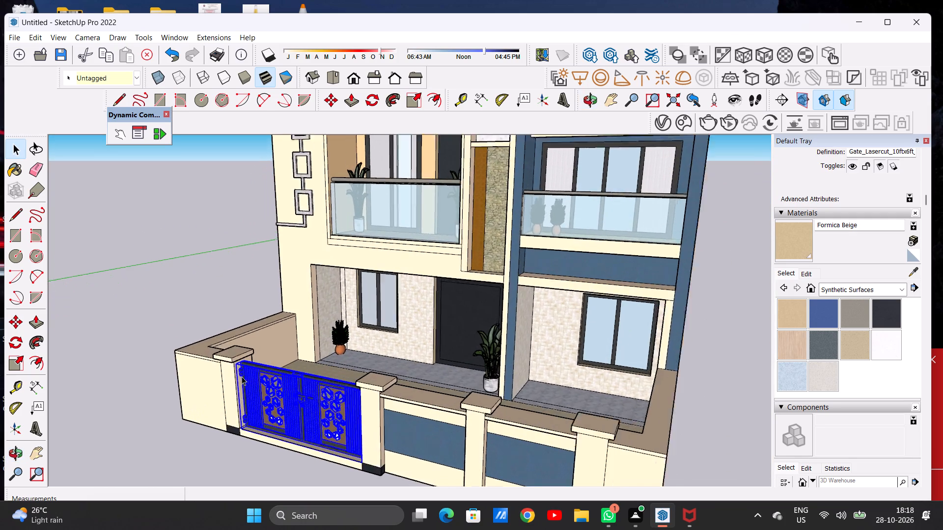
scroll(242, 376, "up", 4)
scroll(242, 376, "down", 1)
scroll(242, 376, "up", 2)
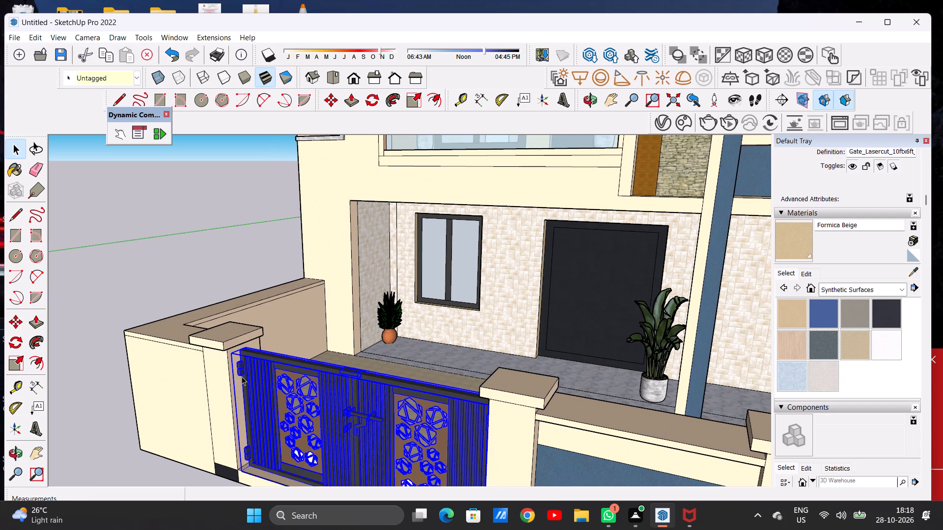
Examine the paved forecourt behind the gate, the side boundary wall and the veranda from an oblique angle.
scroll(242, 376, "down", 4)
scroll(242, 376, "up", 1)
scroll(242, 376, "down", 3)
middle_click_drag(295, 368, 175, 384)
left_click(185, 374)
scroll(281, 352, "up", 11)
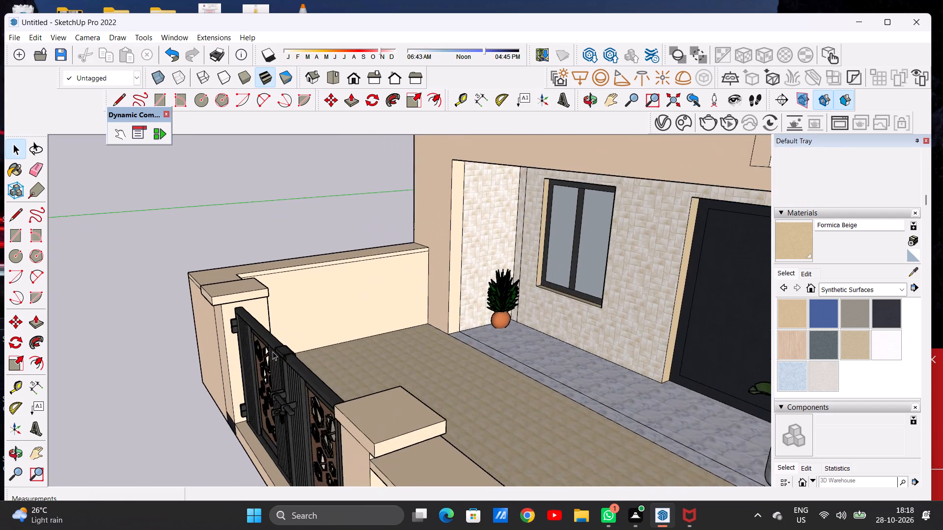
scroll(273, 351, "up", 2)
middle_click_drag(354, 336, 140, 360)
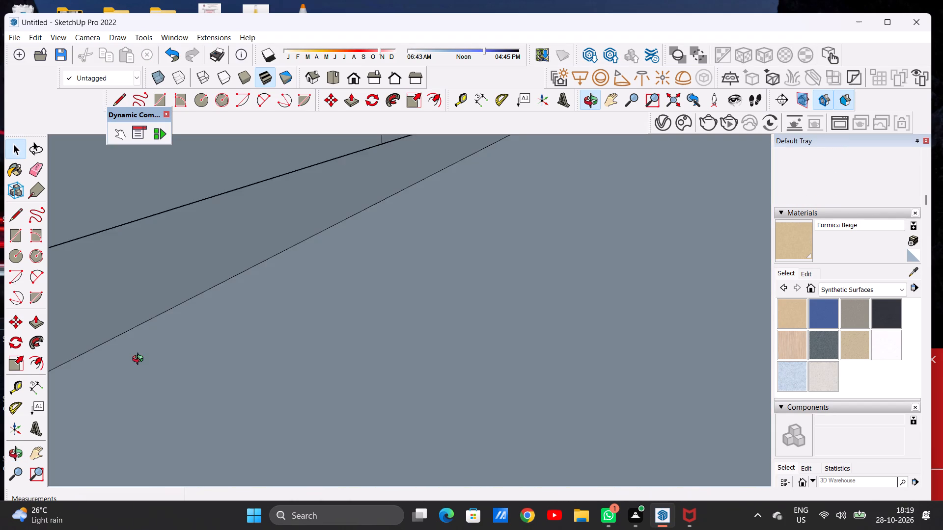
middle_click_drag(140, 360, 347, 341)
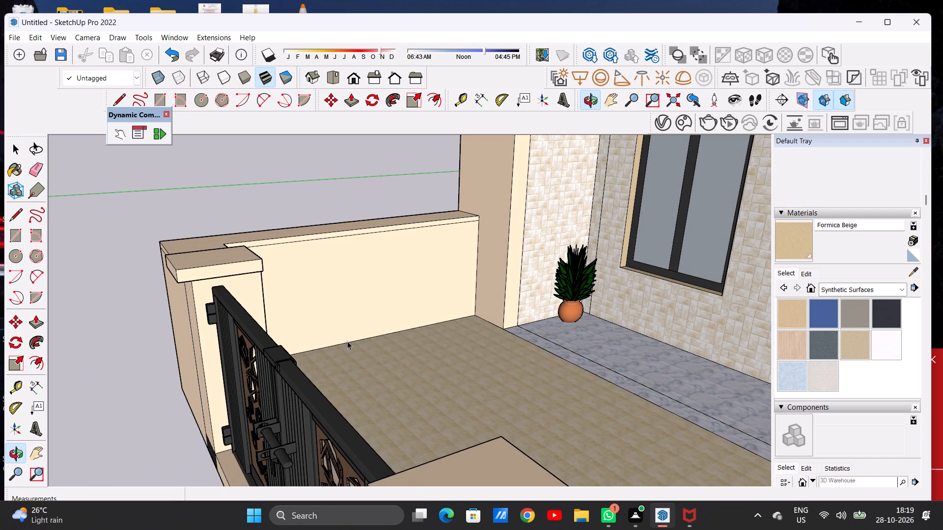
scroll(315, 342, "down", 8)
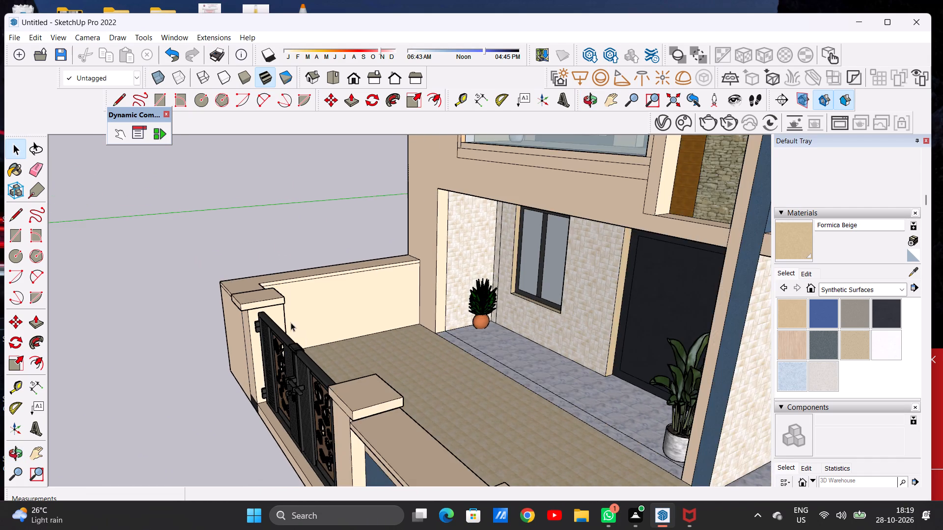
scroll(291, 322, "down", 5)
middle_click_drag(294, 359, 509, 298)
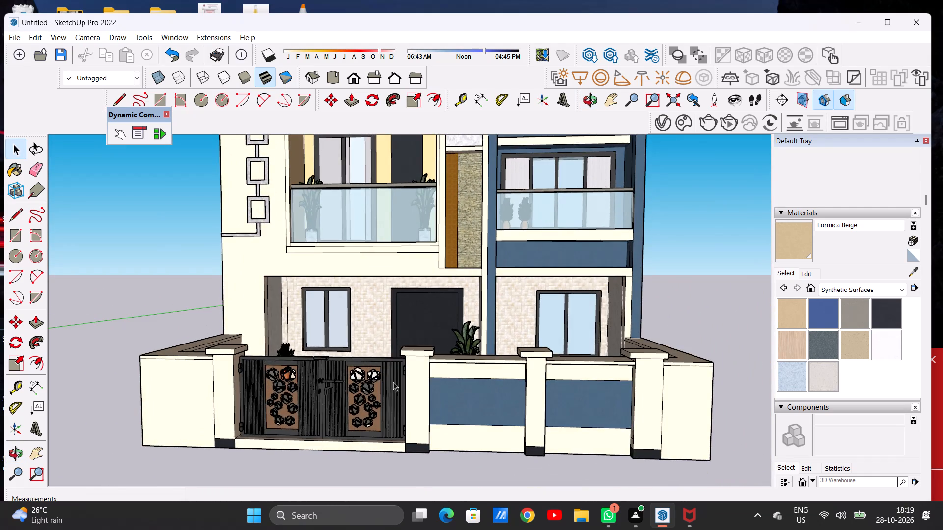
Examine the whole front elevation of the house, from the boundary wall up to the roof pergolas.
scroll(393, 383, "down", 11)
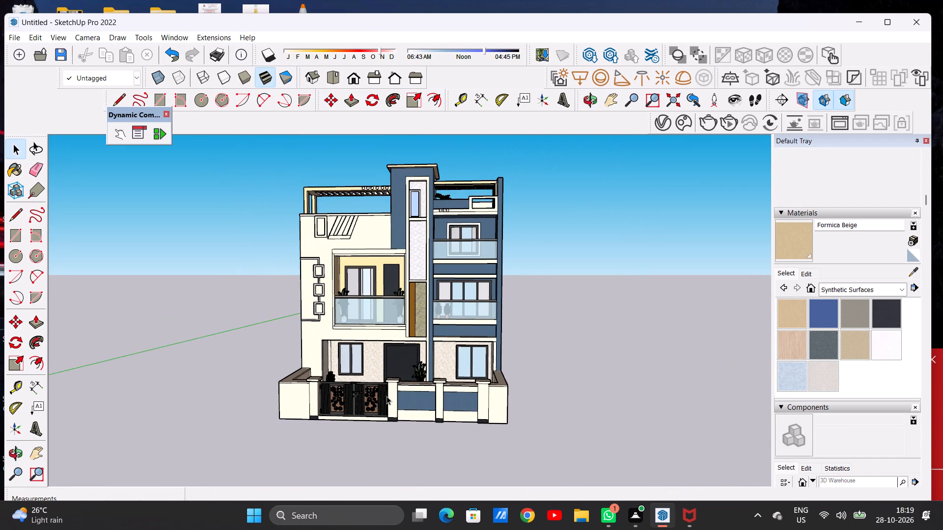
scroll(387, 396, "down", 2)
scroll(410, 391, "up", 1)
scroll(416, 389, "down", 2)
scroll(428, 390, "up", 5)
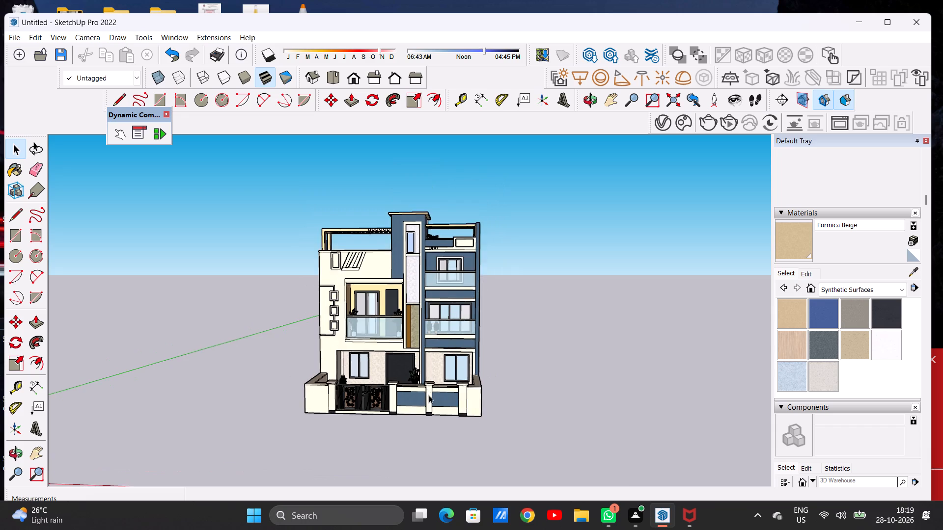
Examine the terracotta-potted plant in the veranda corner close up, beside the tiled wall and window.
scroll(429, 395, "up", 16)
middle_click_drag(401, 408, 254, 423)
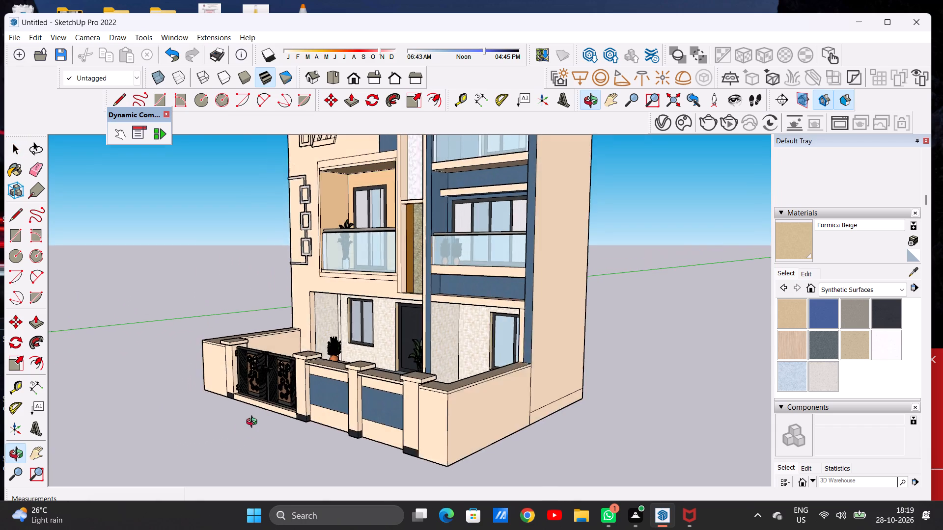
middle_click_drag(254, 423, 250, 442)
scroll(350, 368, "up", 8)
scroll(351, 332, "down", 1)
scroll(351, 332, "up", 6)
scroll(339, 335, "down", 1)
scroll(339, 335, "up", 3)
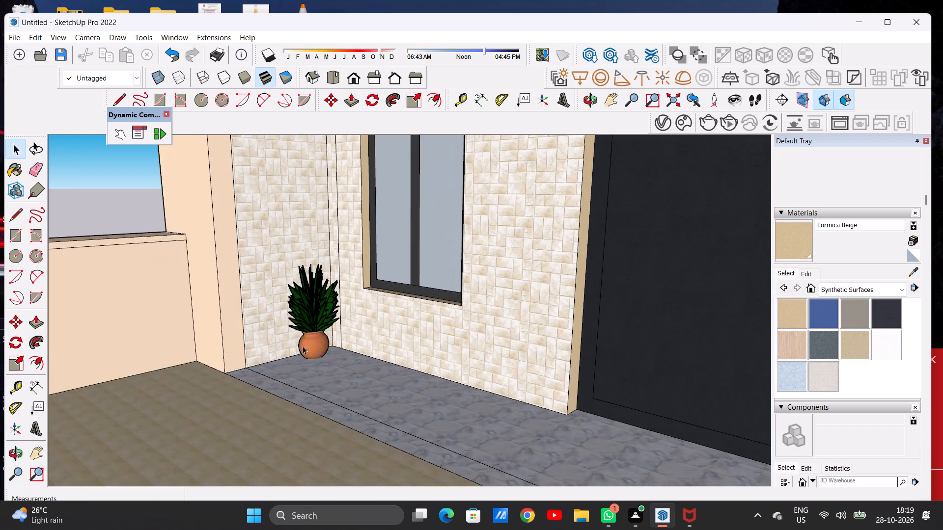
middle_click_drag(287, 358, 406, 354)
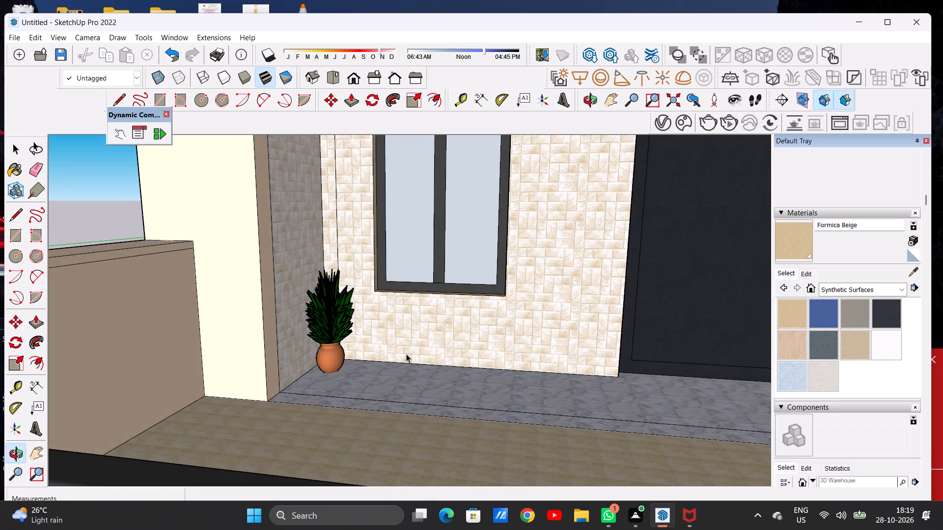
scroll(432, 347, "down", 8)
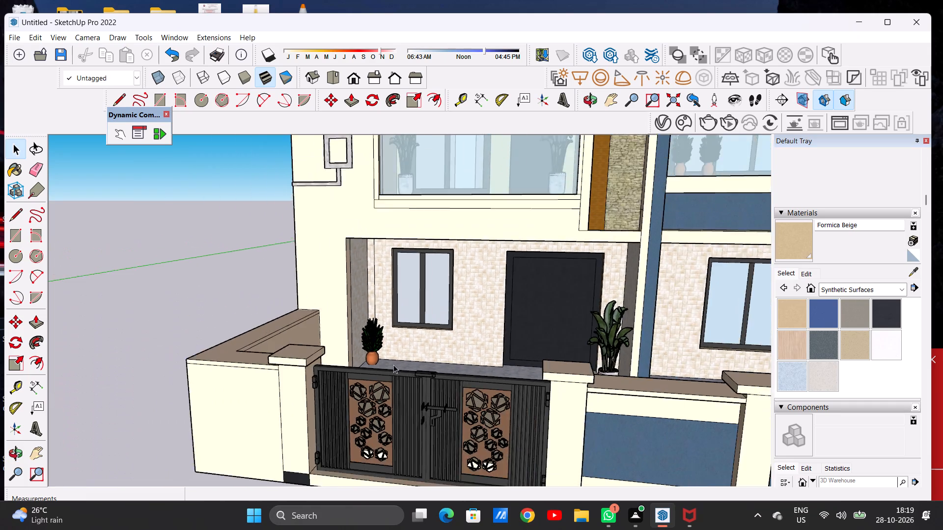
Check the full house front again from near ground level, with the gate, balconies and roof terrace together.
scroll(393, 365, "down", 7)
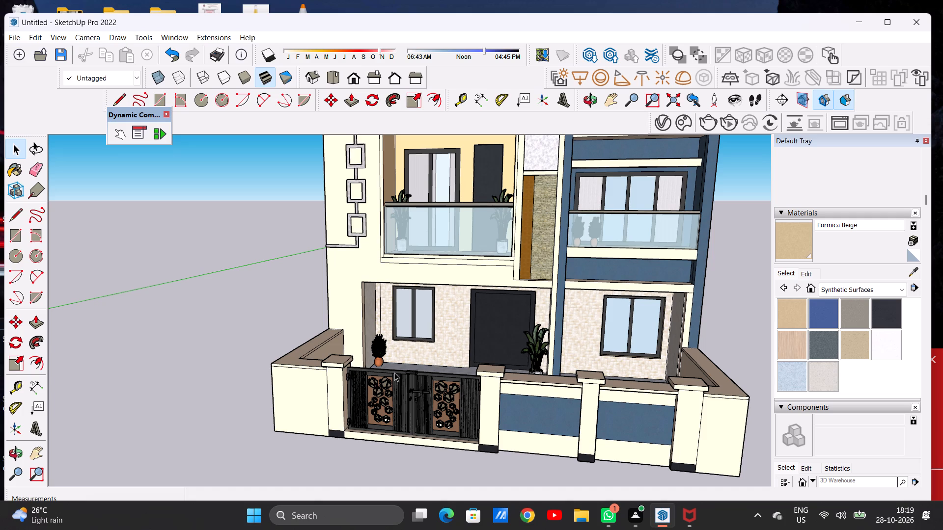
scroll(400, 367, "down", 14)
middle_click_drag(399, 390, 432, 352)
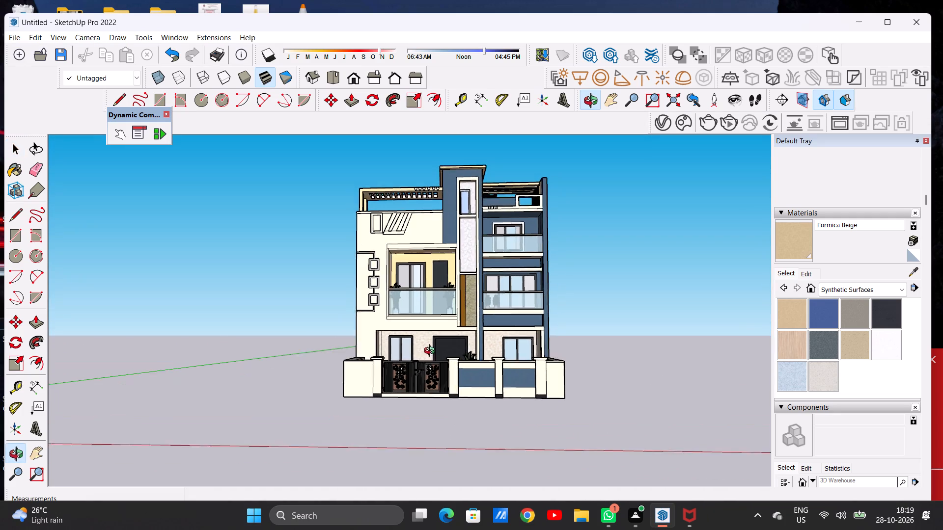
middle_click_drag(432, 352, 429, 358)
scroll(523, 175, "up", 2)
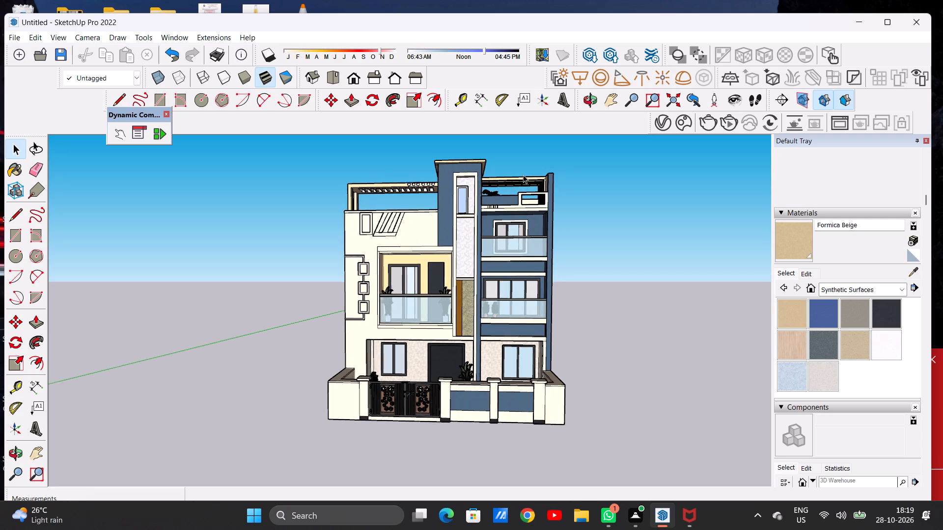
Examine the three white decorative blocks below the blue roof-terrace parapet, with the palm behind it.
scroll(523, 175, "up", 4)
scroll(461, 185, "up", 10)
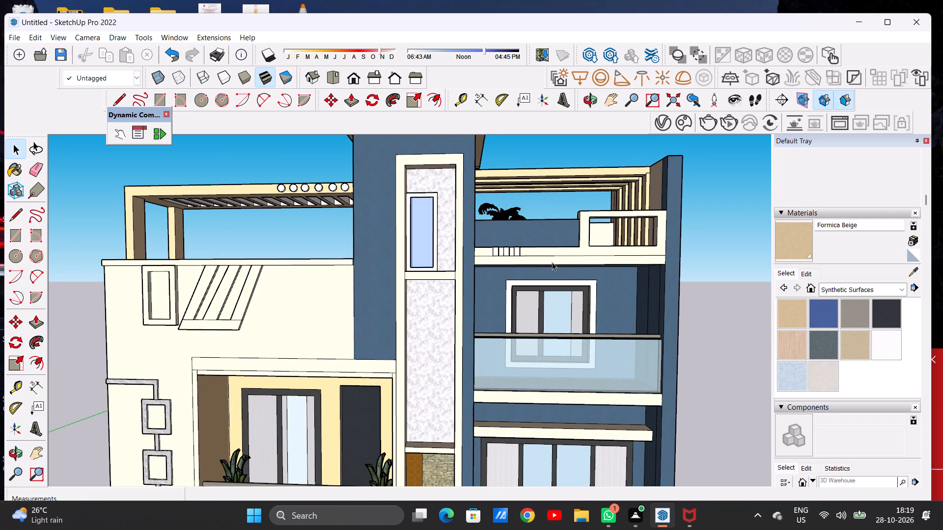
scroll(518, 252, "up", 14)
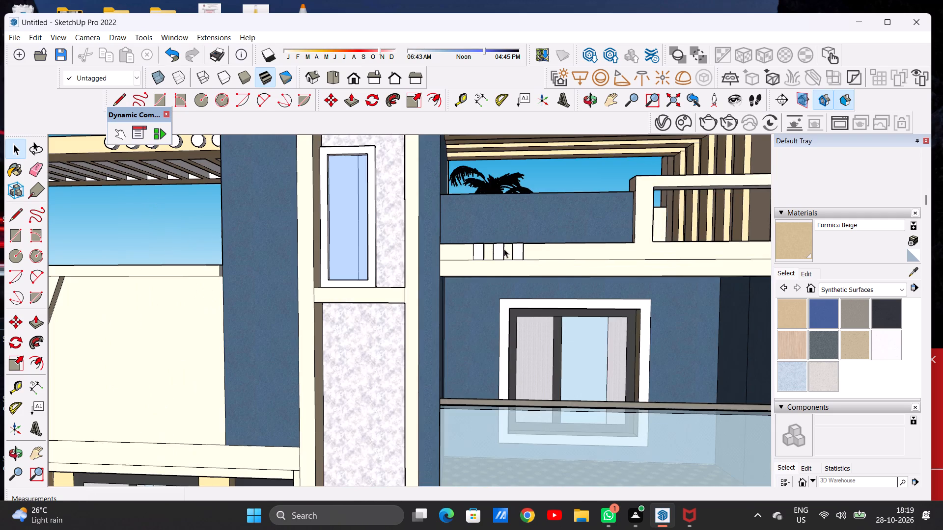
scroll(503, 248, "up", 7)
middle_click_drag(522, 245, 436, 353)
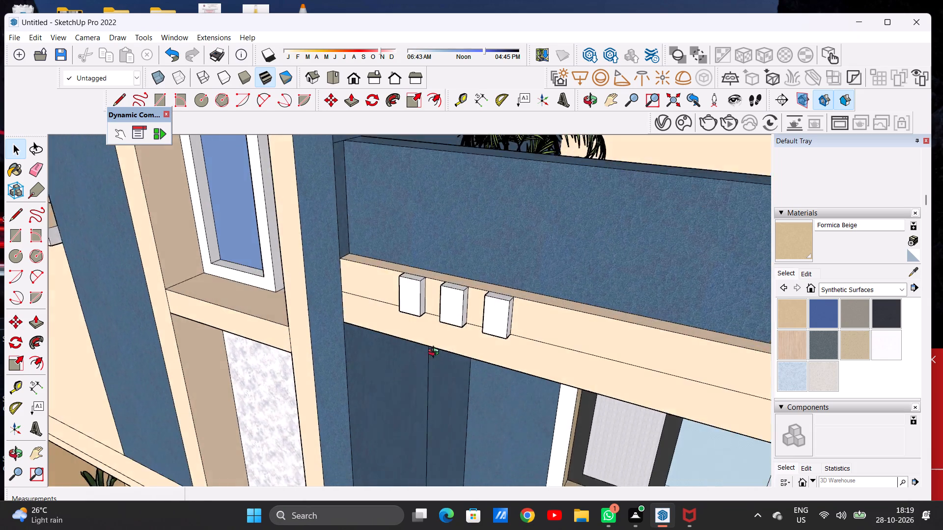
middle_click_drag(436, 353, 511, 318)
scroll(546, 291, "down", 11)
scroll(555, 289, "up", 1)
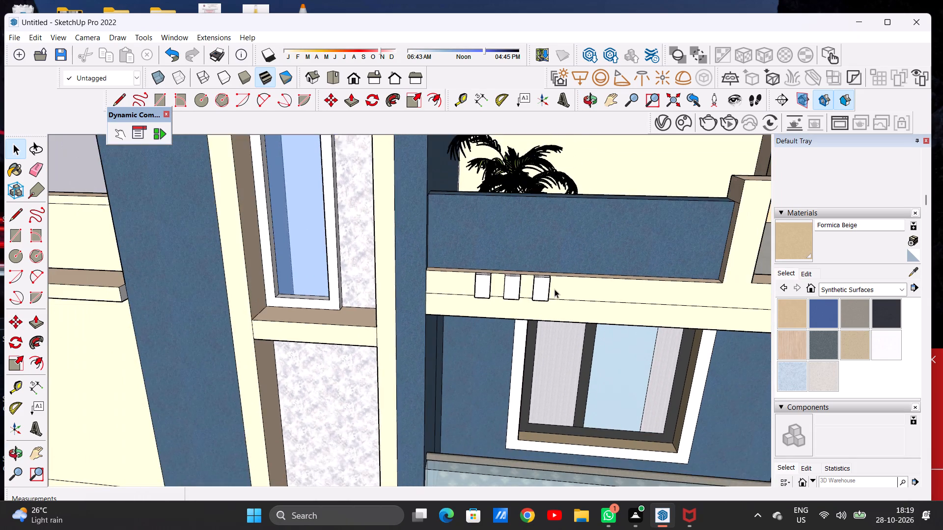
scroll(558, 288, "down", 18)
Examine the row of round white ornaments on the front beam of the pergola over the cream terrace.
scroll(305, 194, "up", 2)
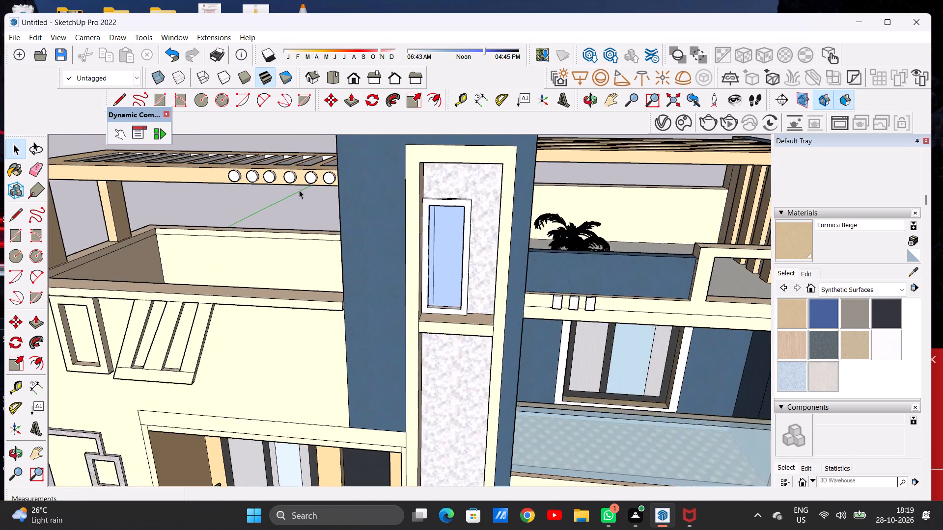
scroll(299, 190, "up", 4)
scroll(432, 193, "down", 5)
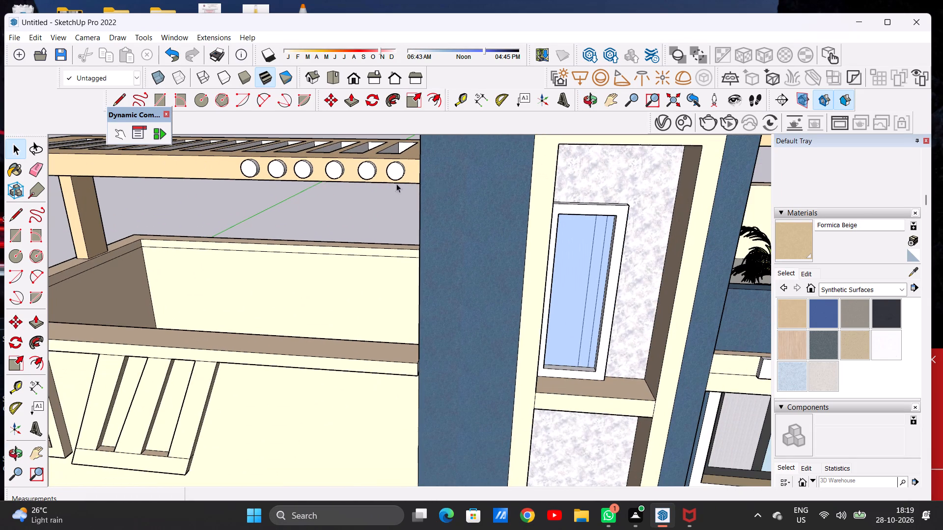
scroll(218, 157, "up", 5)
middle_click_drag(232, 171, 325, 202)
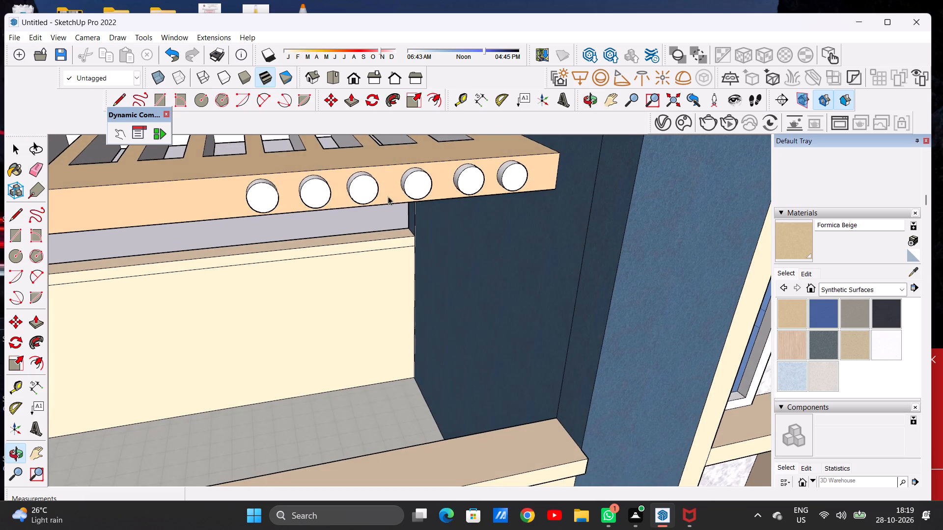
scroll(391, 195, "down", 15)
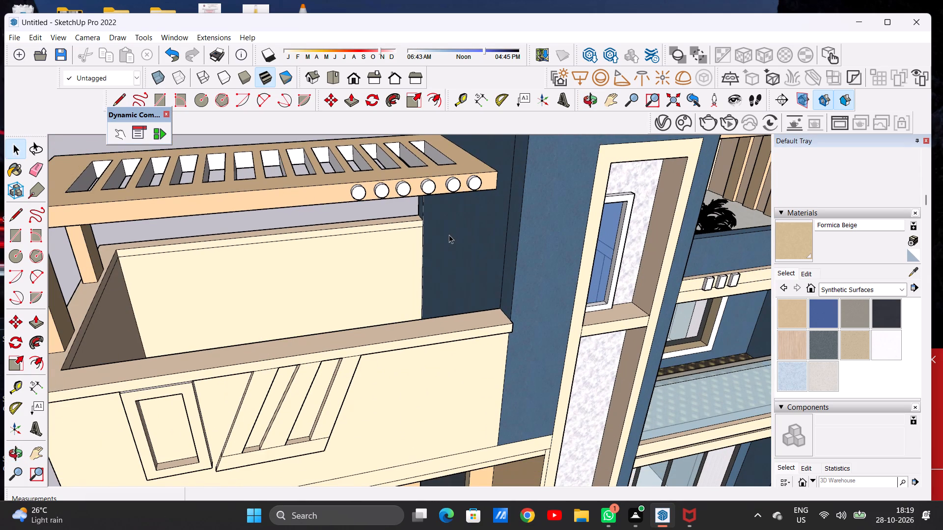
middle_click_drag(448, 237, 351, 191)
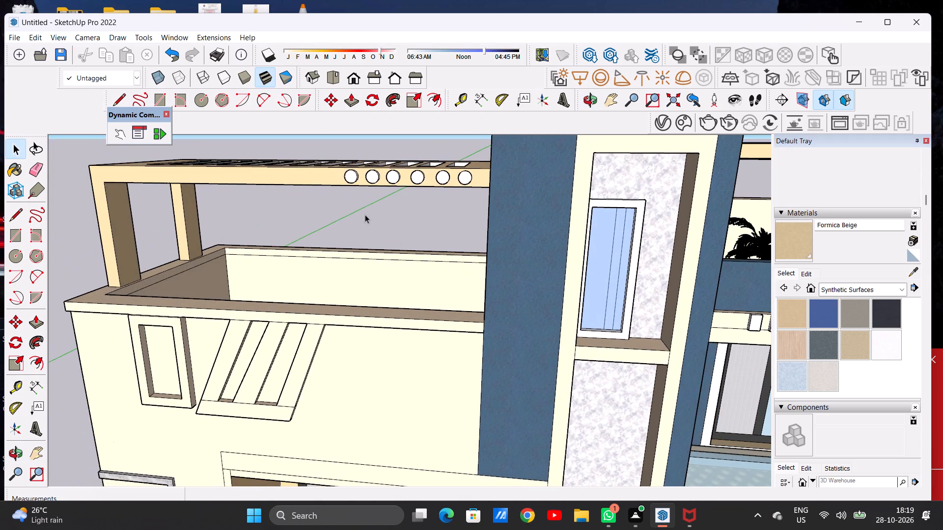
Check the complete front elevation, starting from the standard front view and viewing it slightly from above.
scroll(417, 247, "down", 9)
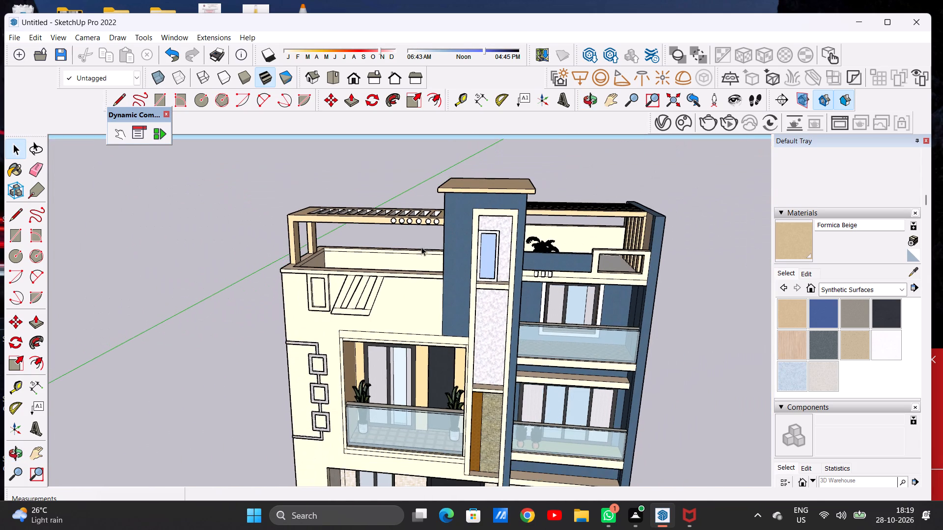
scroll(429, 243, "down", 4)
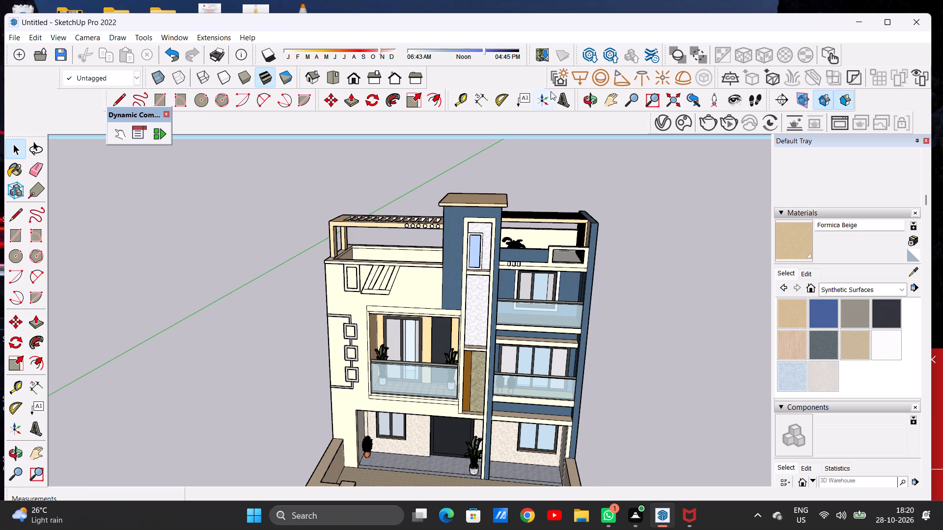
left_click(356, 74)
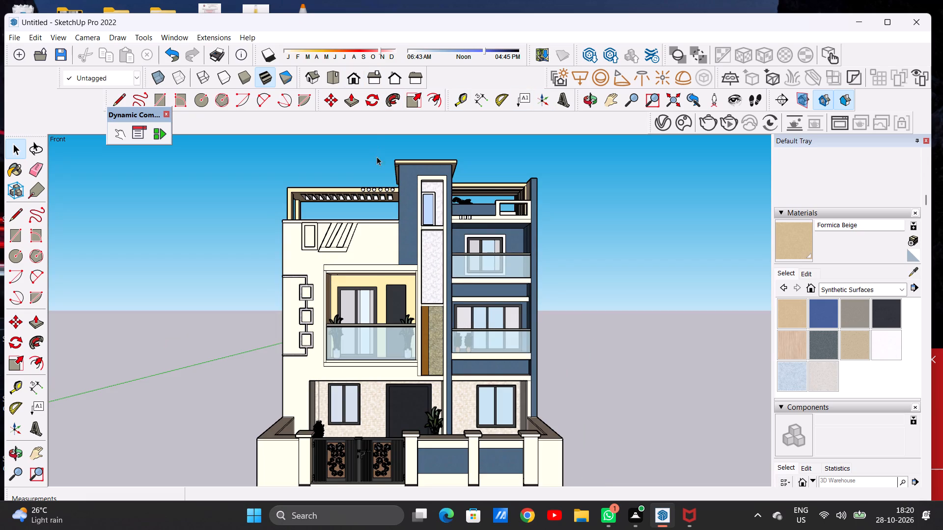
scroll(409, 222, "down", 7)
middle_click_drag(472, 231, 461, 263)
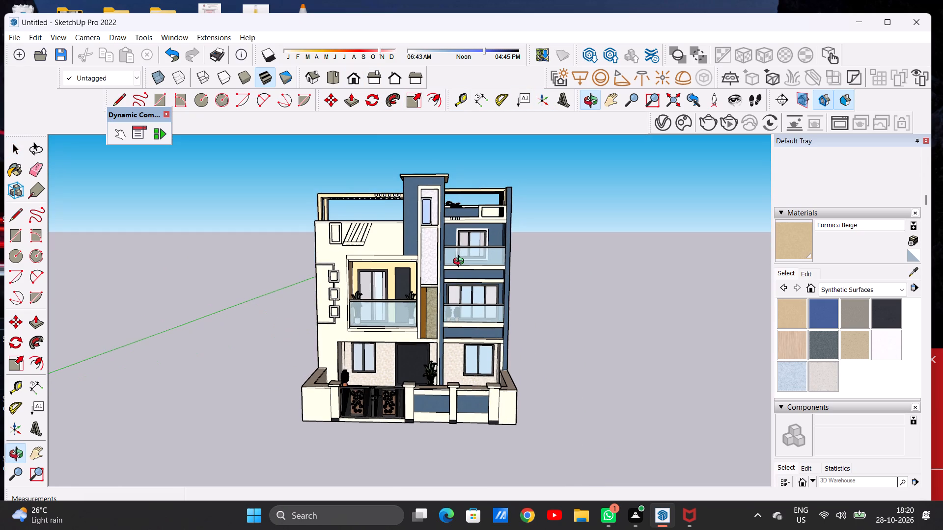
middle_click_drag(461, 263, 455, 236)
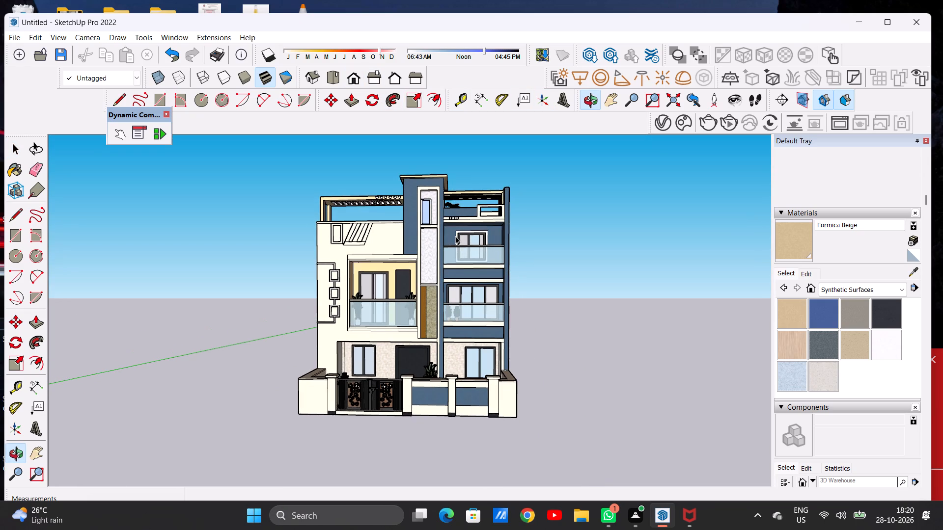
scroll(451, 166, "up", 1)
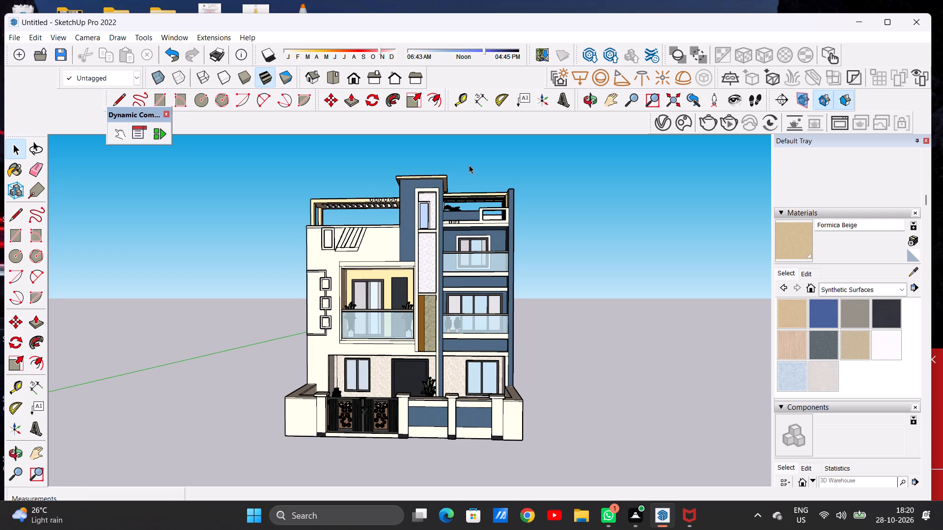
scroll(469, 165, "up", 2)
scroll(469, 165, "down", 2)
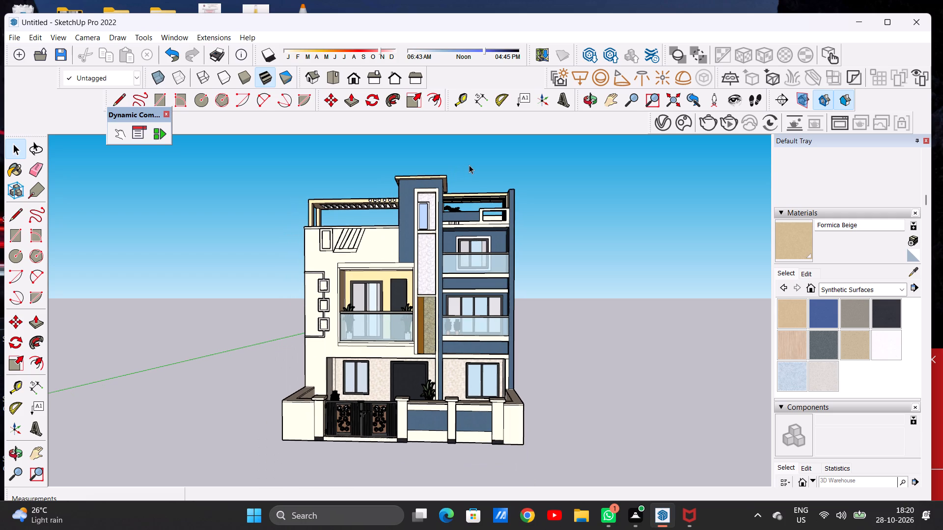
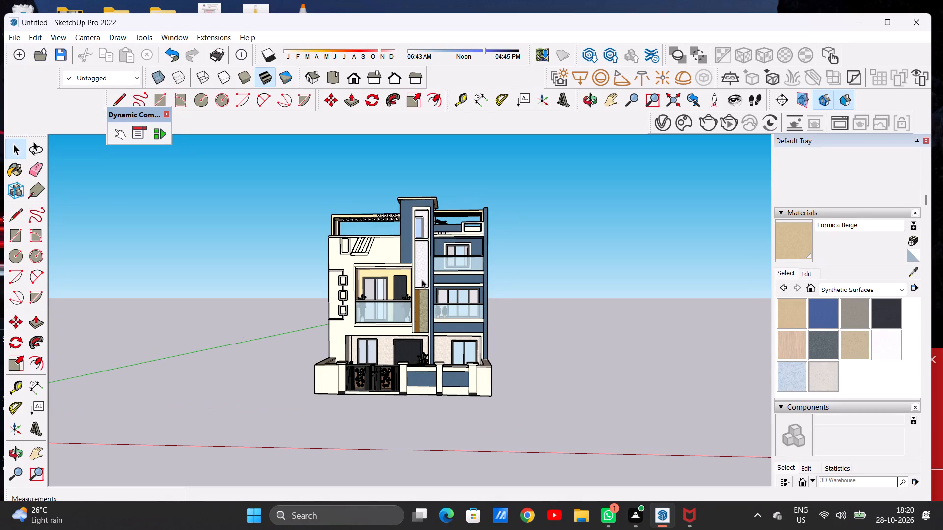
Save the house model as a SketchUp file named JAMES in the Documents folder.
scroll(444, 187, "up", 5)
scroll(444, 187, "down", 2)
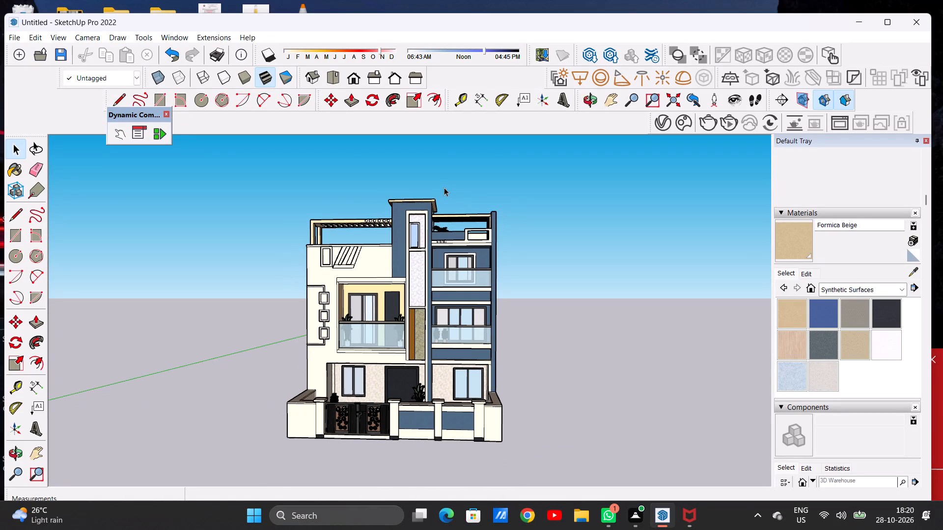
scroll(444, 187, "up", 1)
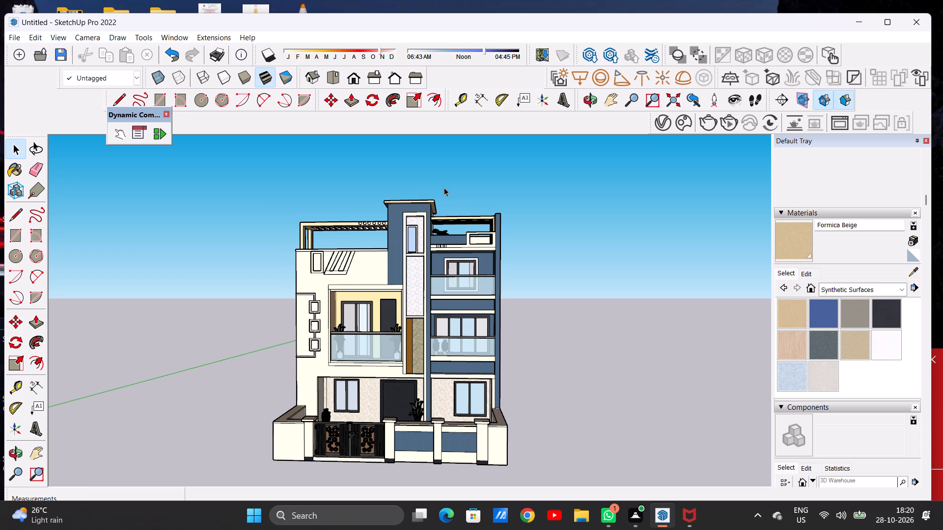
key("ctrl+s")
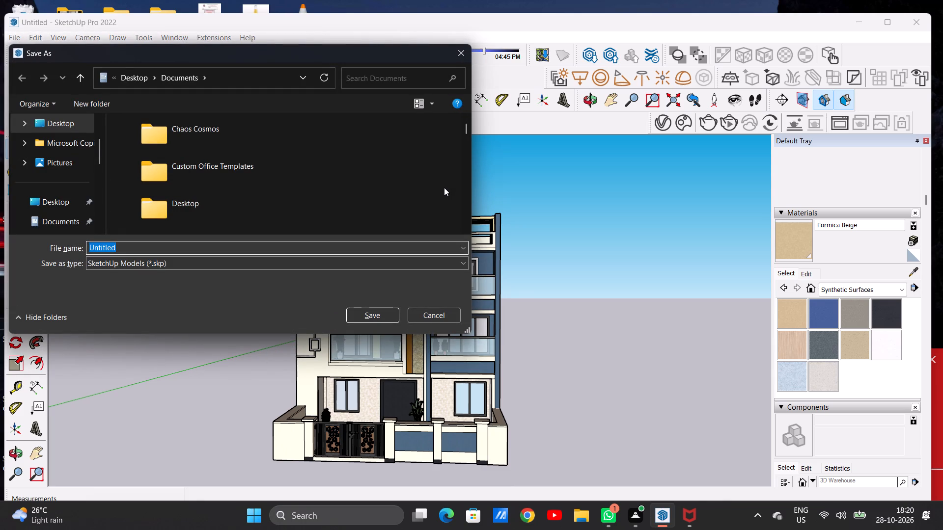
key("BackSpace")
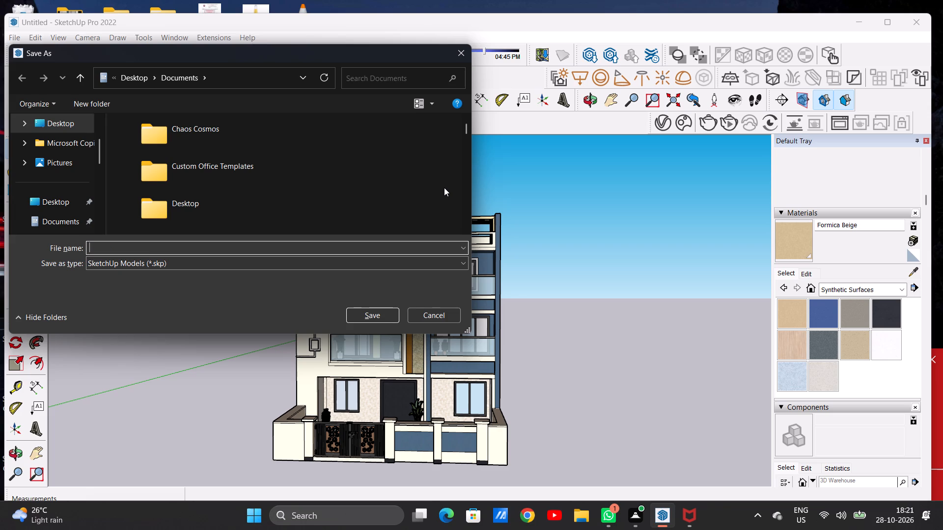
key("m")
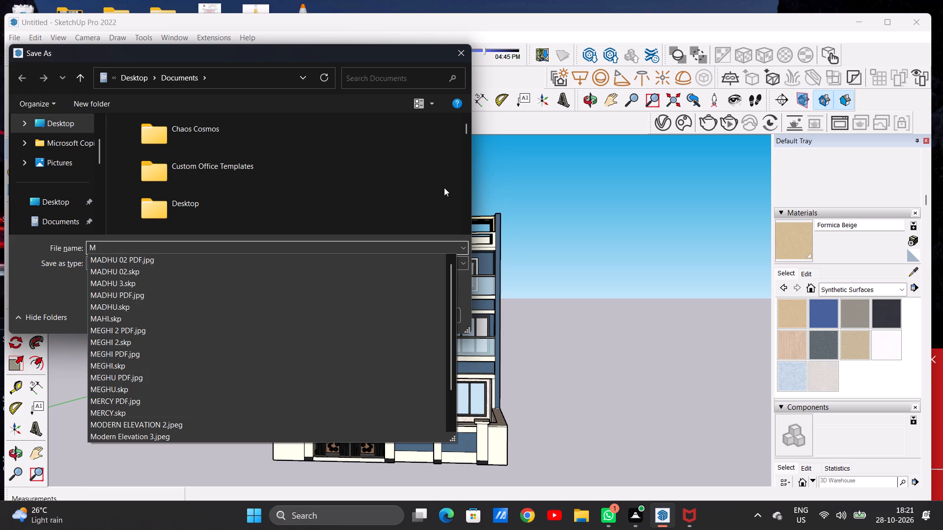
key("BackSpace")
type("JAMES")
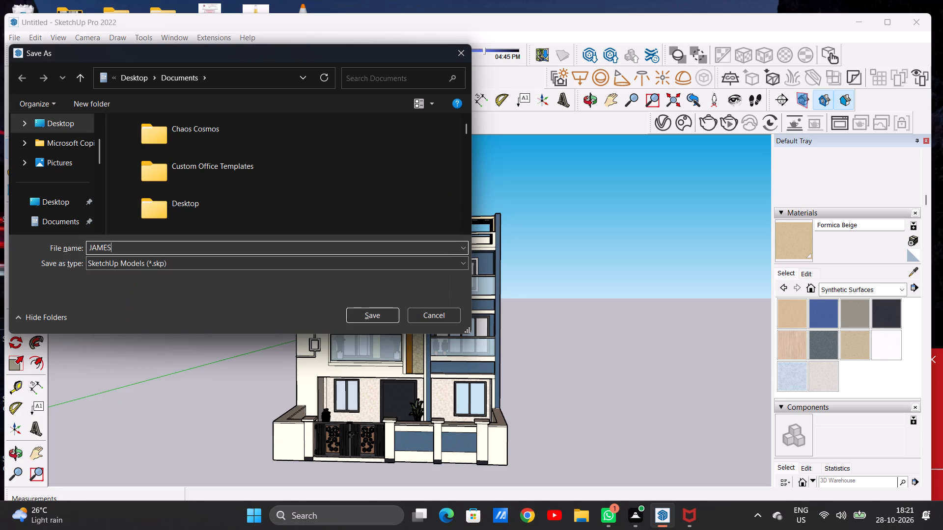
key("space")
left_click(377, 318)
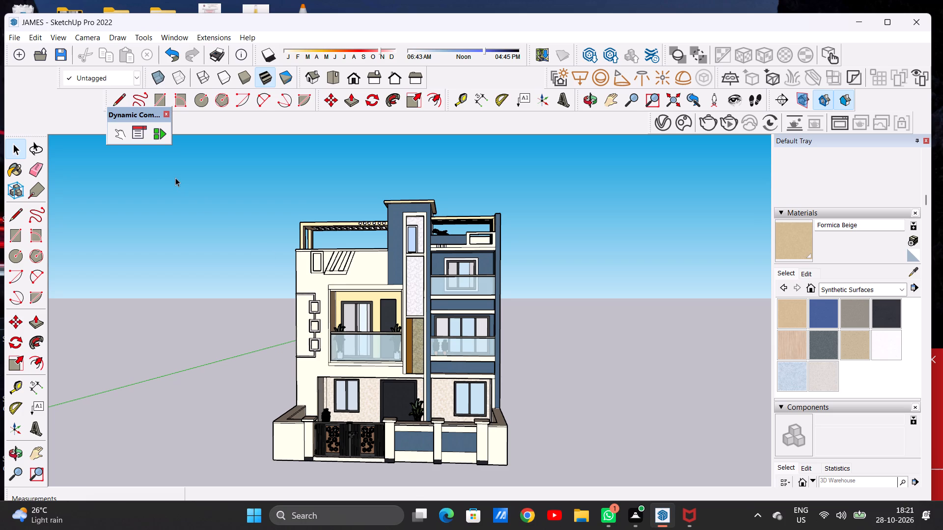
Export the front view of the house as a JPEG 2D graphic named JAMES PDF in the Downloads folder.
left_click(16, 34)
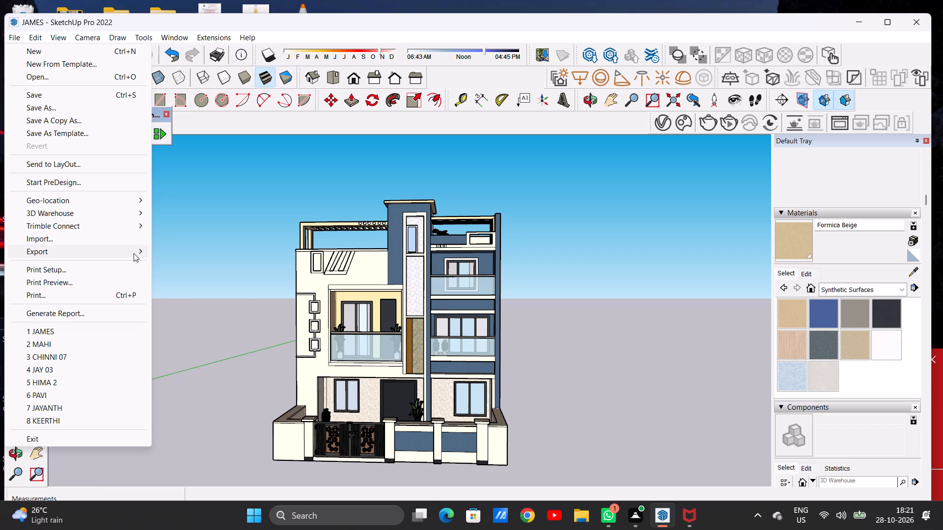
left_click(169, 264)
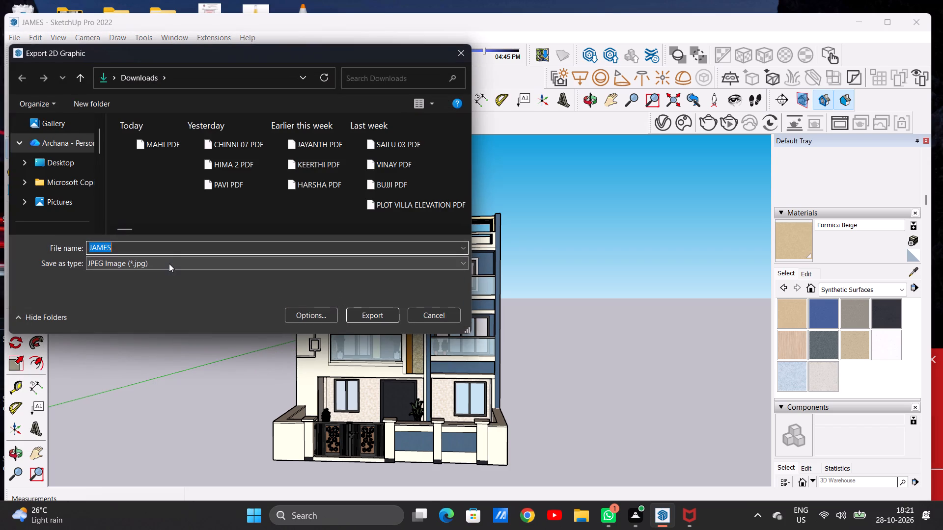
left_click(177, 245)
key("space")
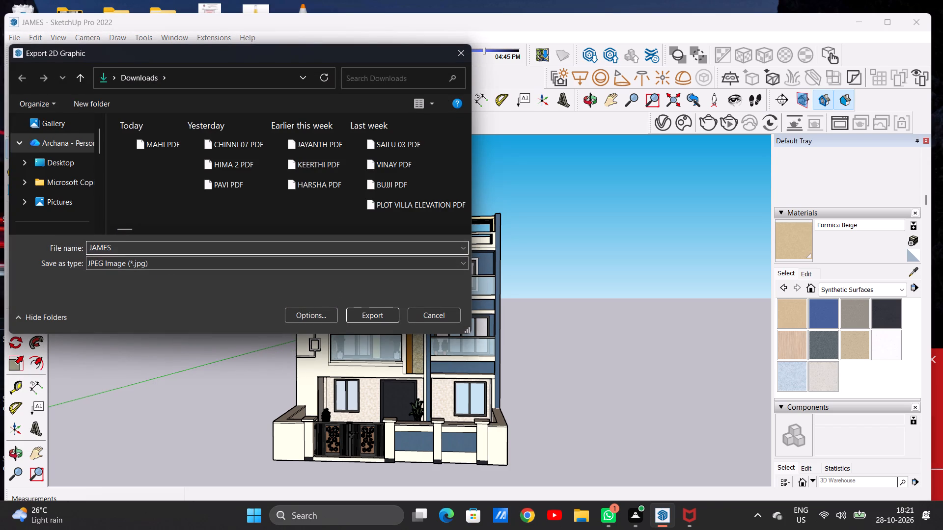
type("PDF")
left_click(371, 317)
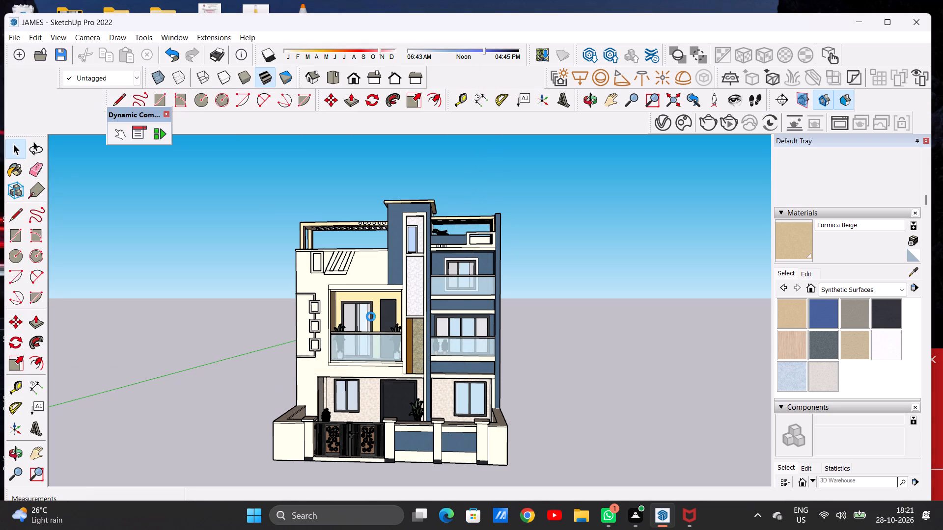